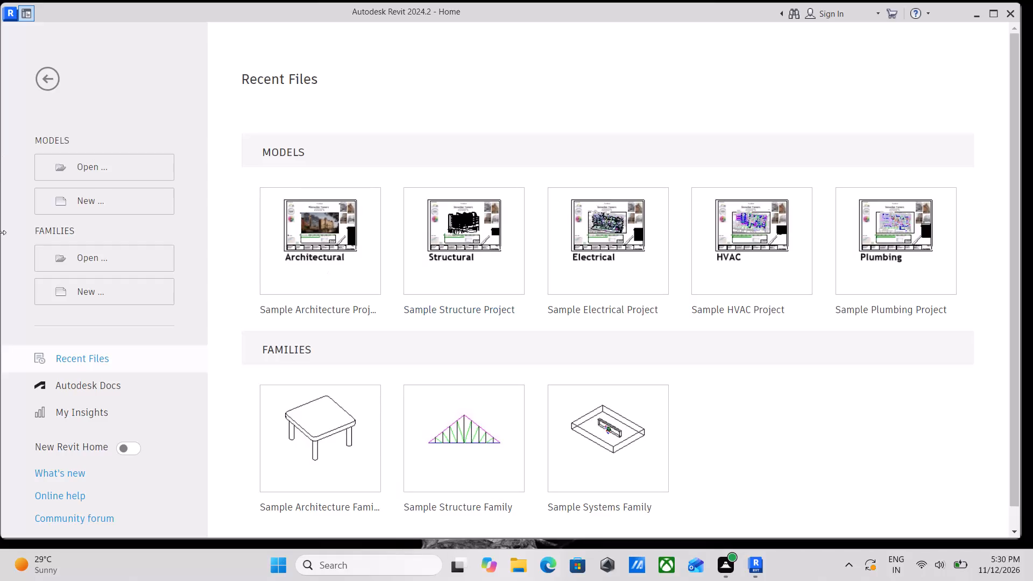
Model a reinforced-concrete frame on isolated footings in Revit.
Create a new project from the Structural Analysis-DefaultMetric template.
scroll(156, 245, "down", 1)
scroll(504, 227, "down", 3)
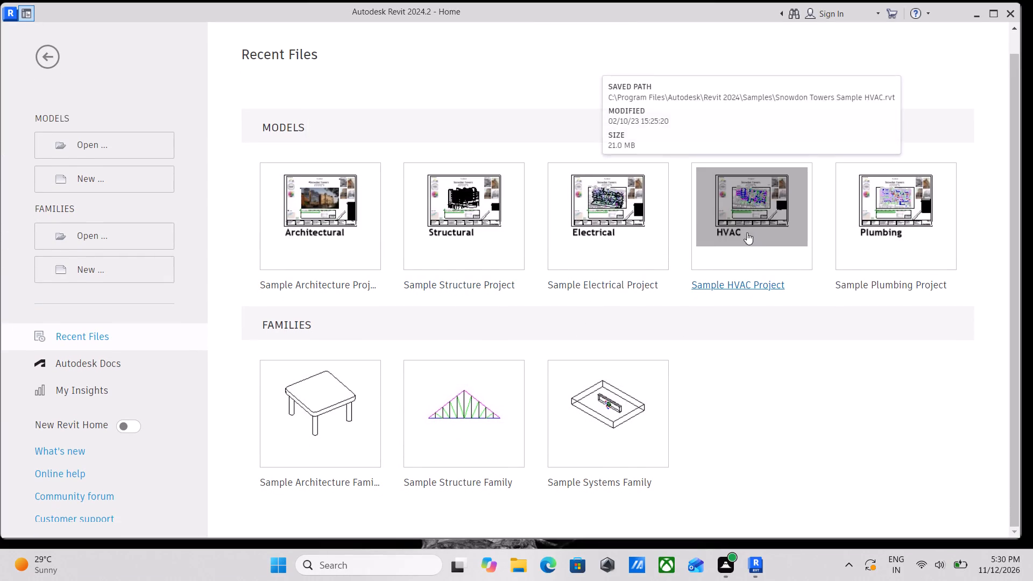
scroll(475, 226, "down", 2)
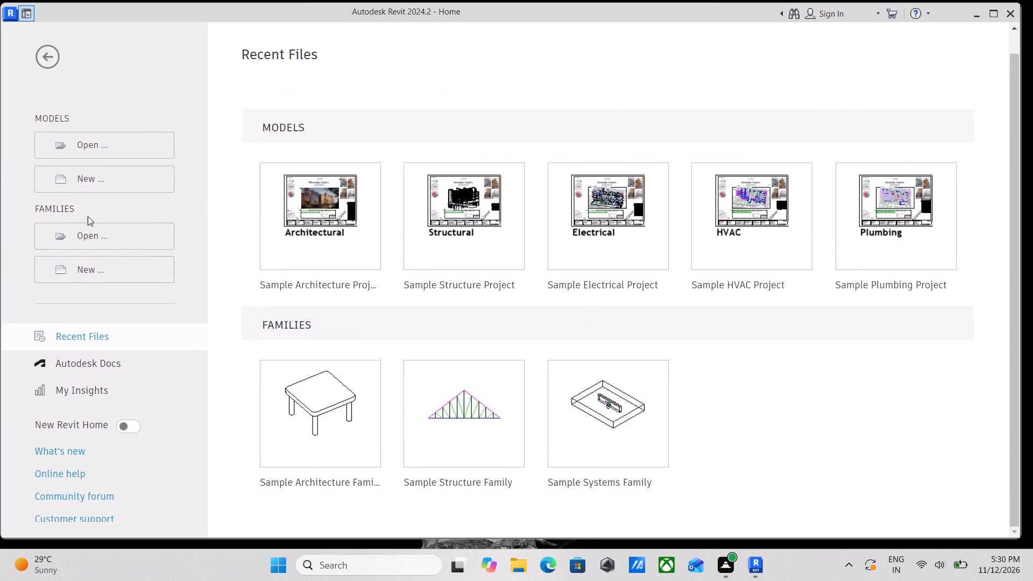
left_click(77, 183)
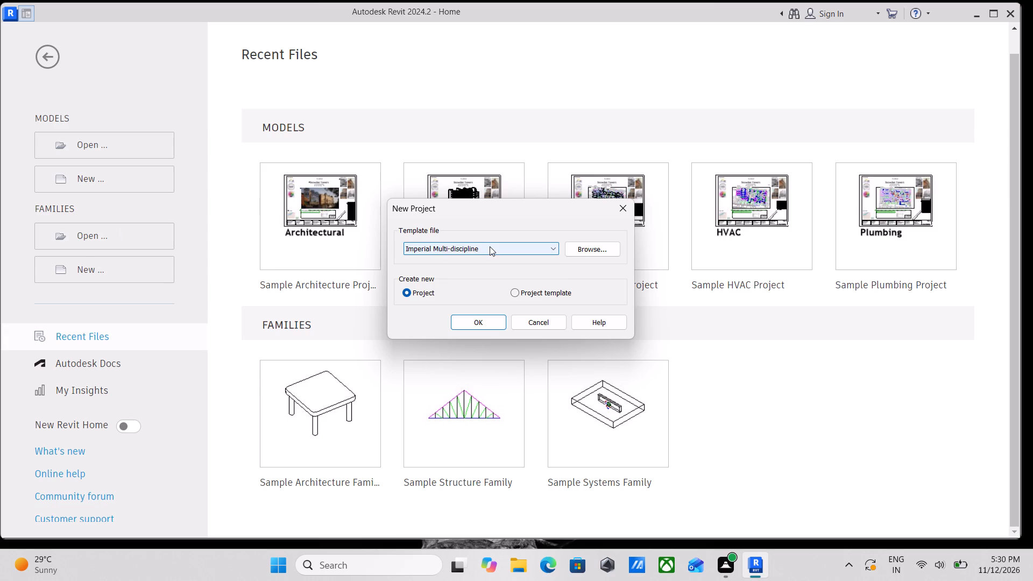
left_click(490, 246)
left_click(430, 285)
left_click(492, 239)
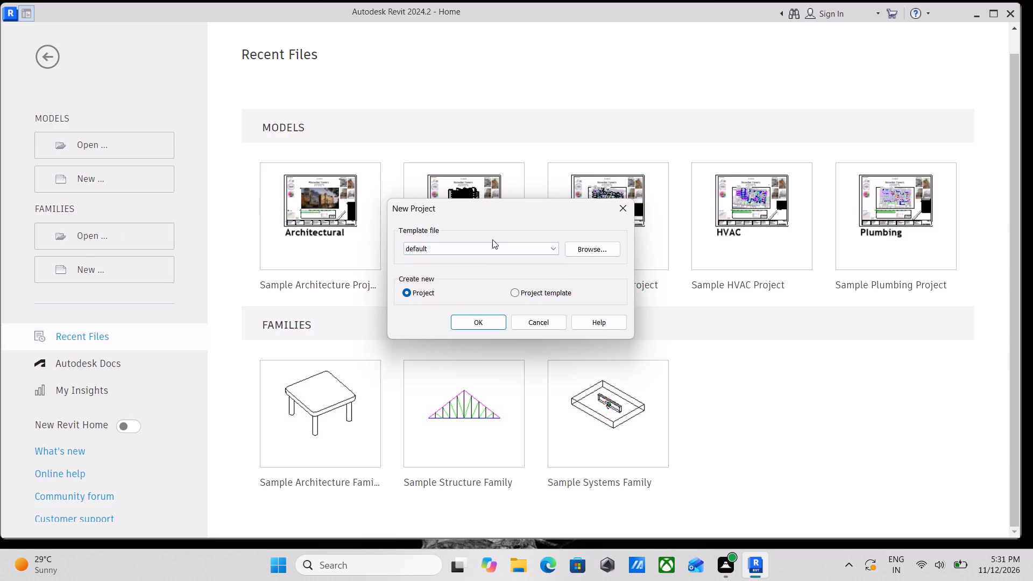
left_click(493, 247)
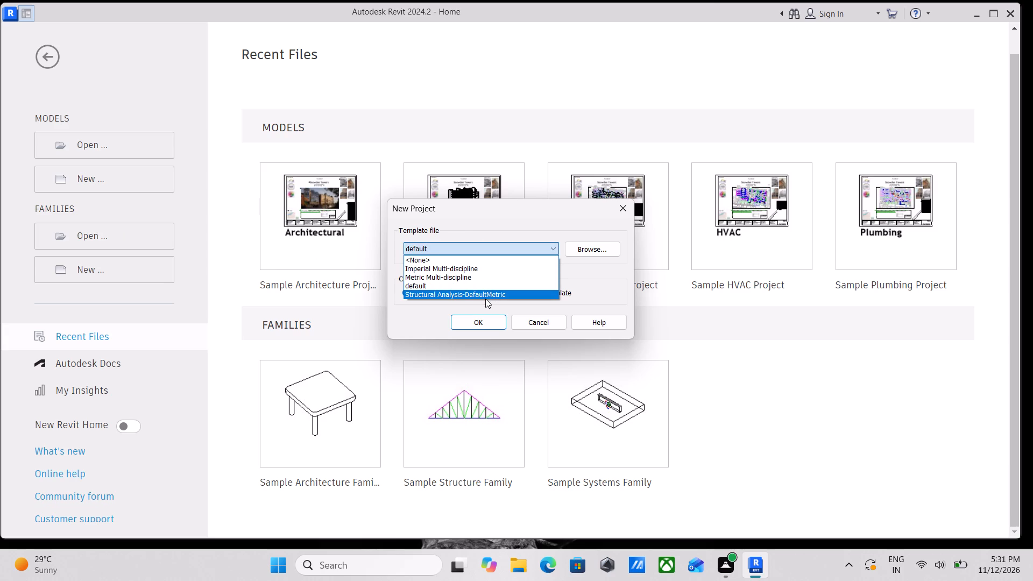
left_click(485, 299)
left_click(478, 293)
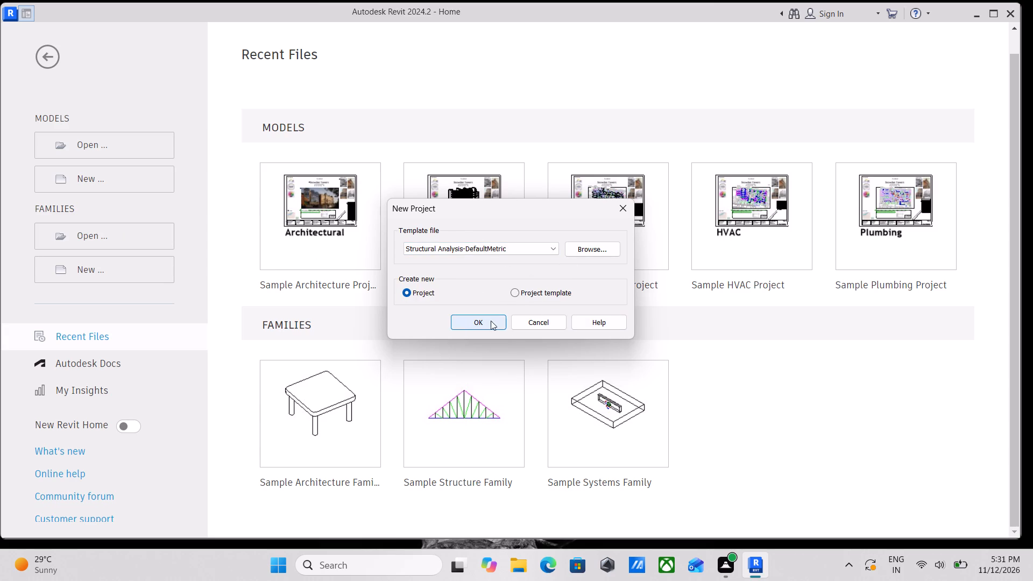
left_click(513, 250)
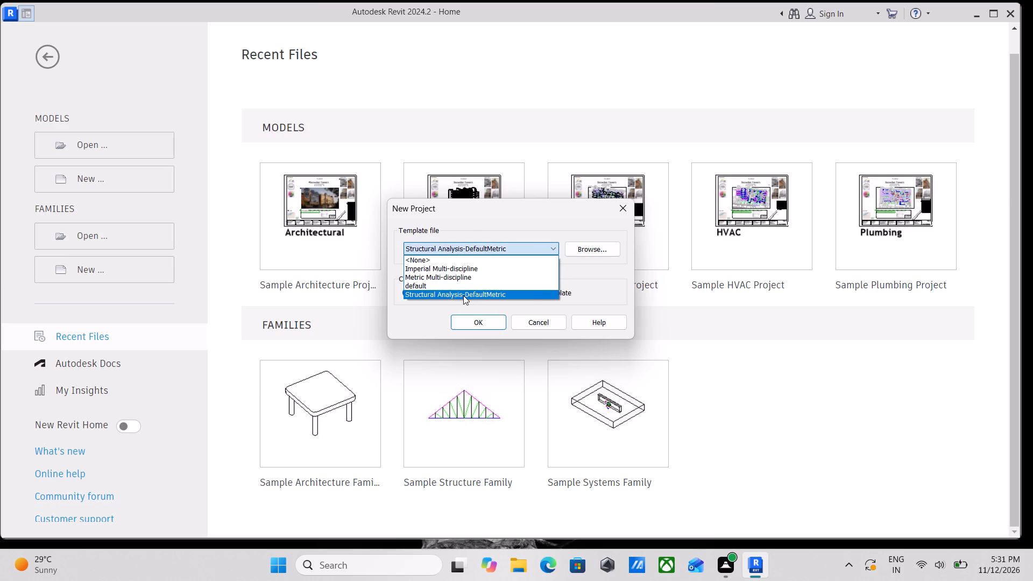
left_click(463, 295)
left_click(462, 323)
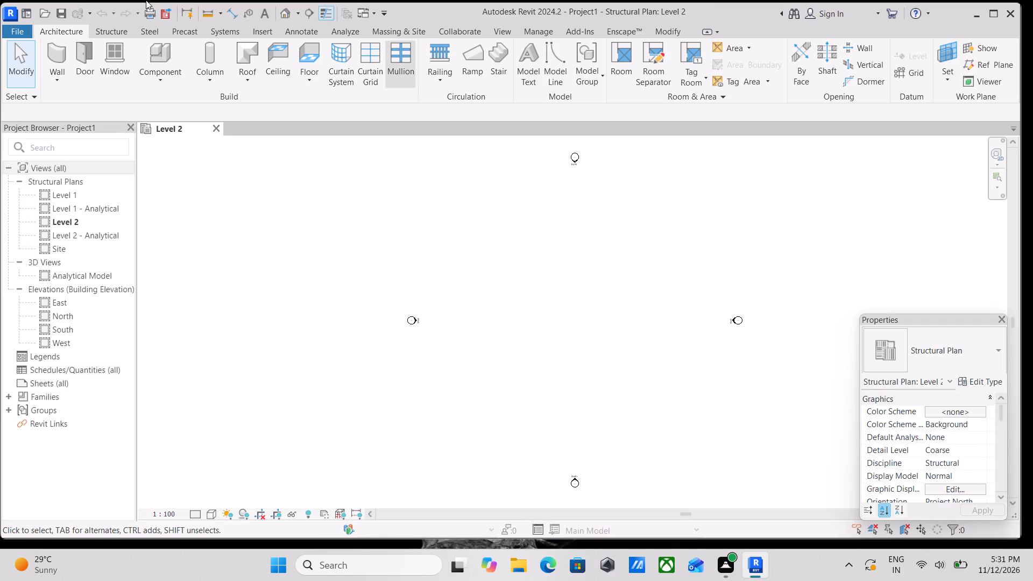
Open the Level 1 structural plan and the East building elevation.
scroll(427, 45, "down", 2)
middle_click_drag(620, 249, 502, 278)
scroll(491, 278, "up", 1)
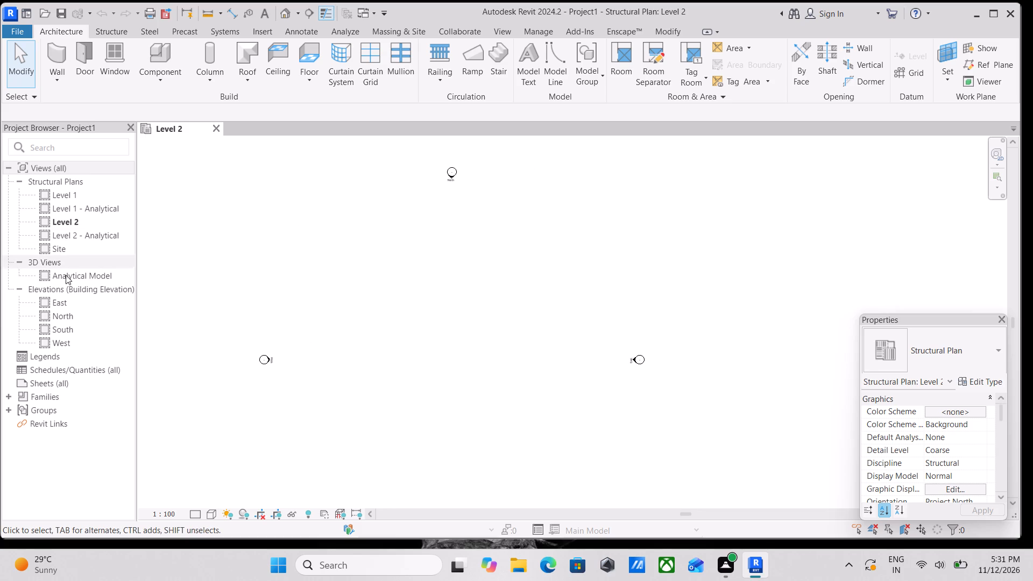
double_click(48, 195)
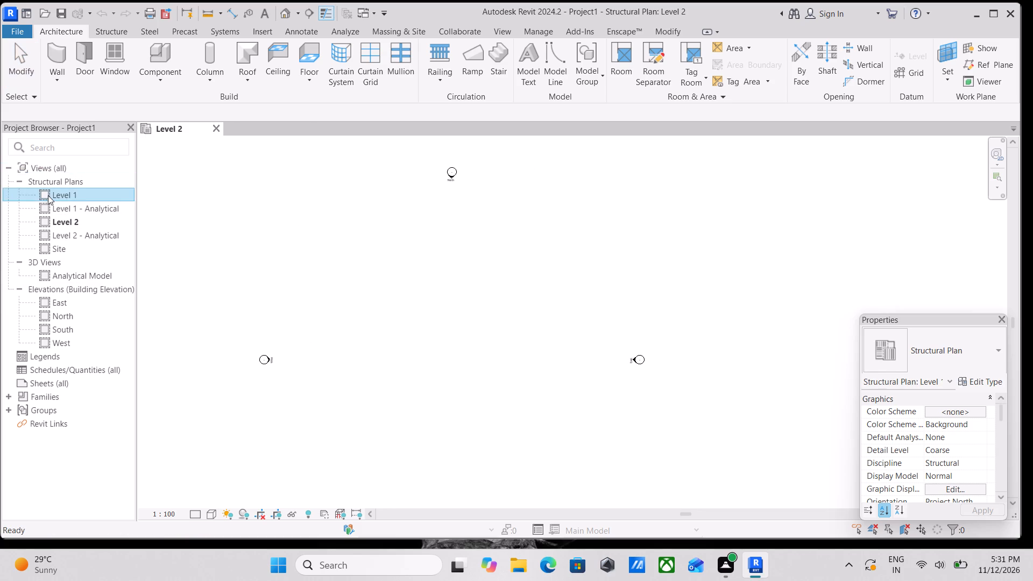
double_click(59, 308)
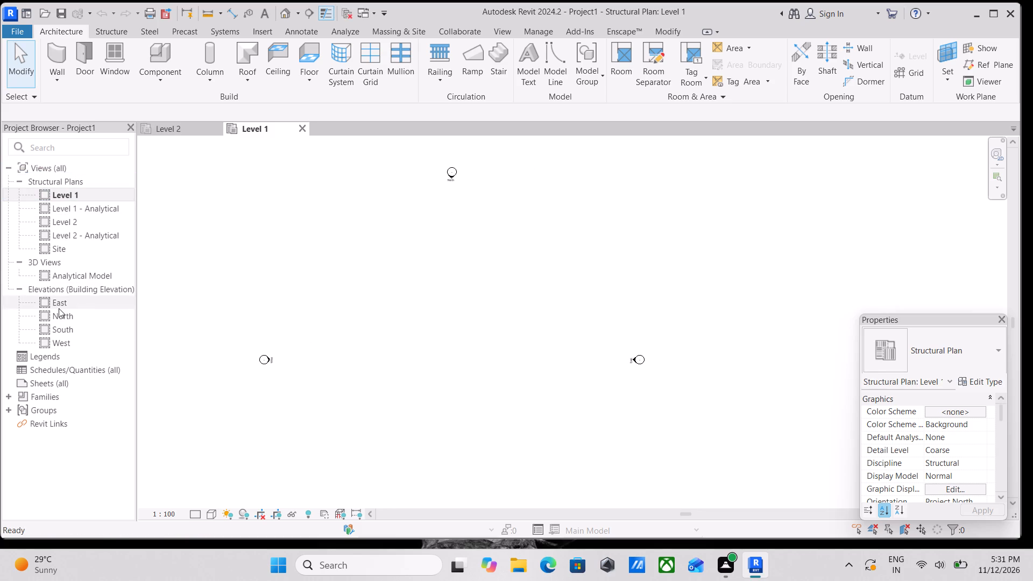
scroll(502, 325, "down", 4)
middle_click_drag(525, 323, 471, 304)
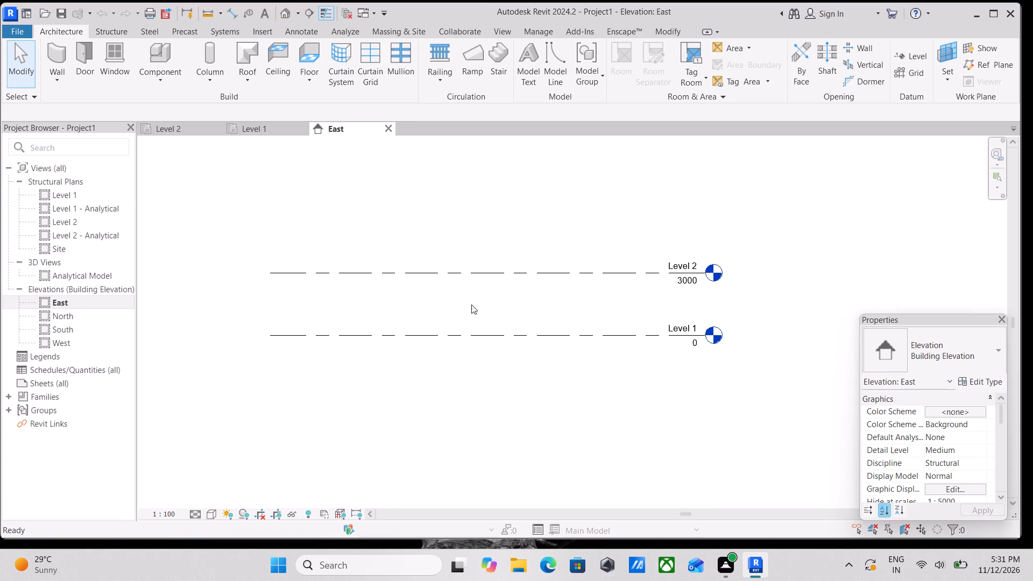
Add a level 6' below Level 1 by picking the Level 1 line with an offset.
type("LL")
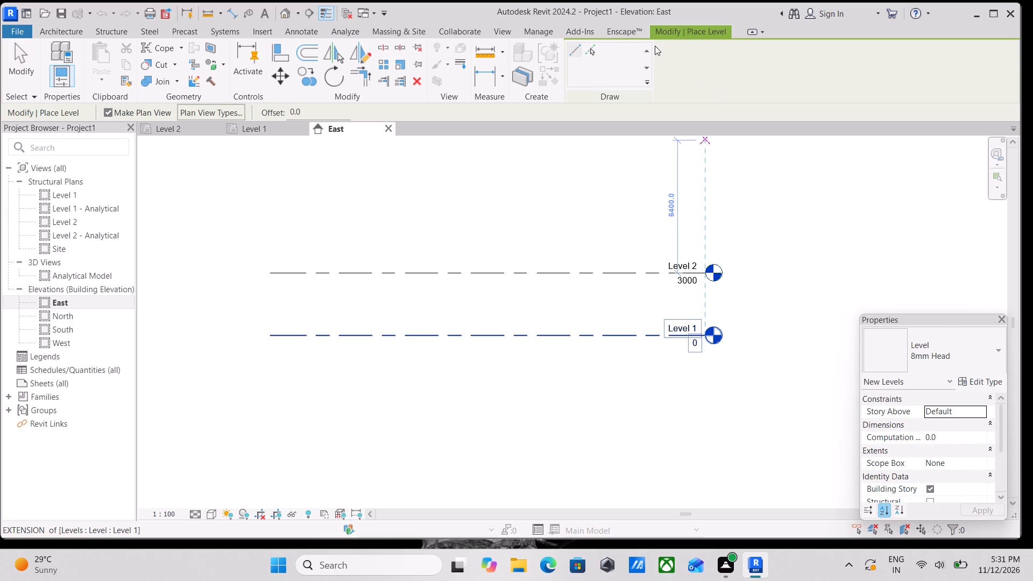
left_click(589, 53)
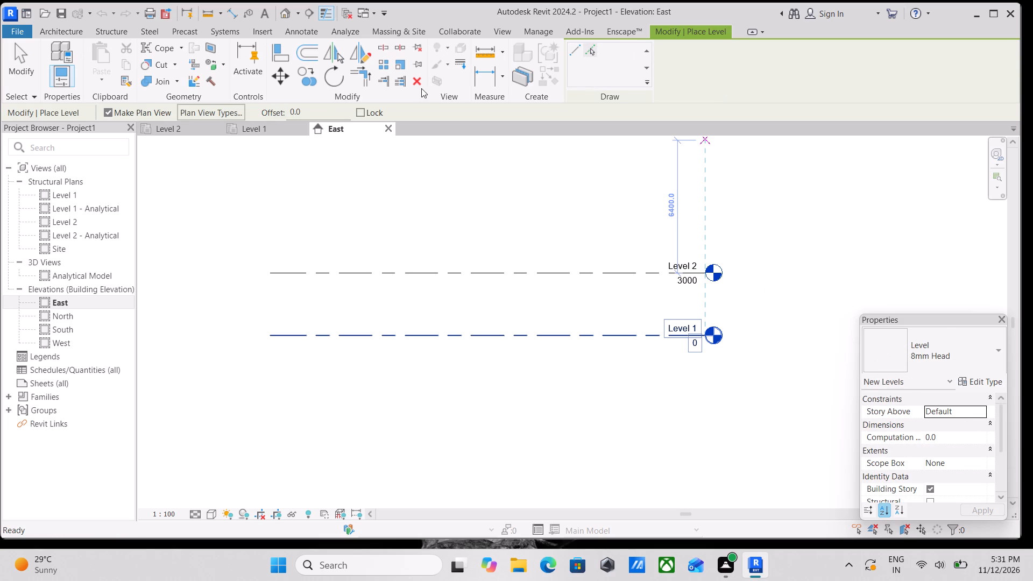
left_click_drag(313, 109, 220, 121)
type("6'")
key("Return")
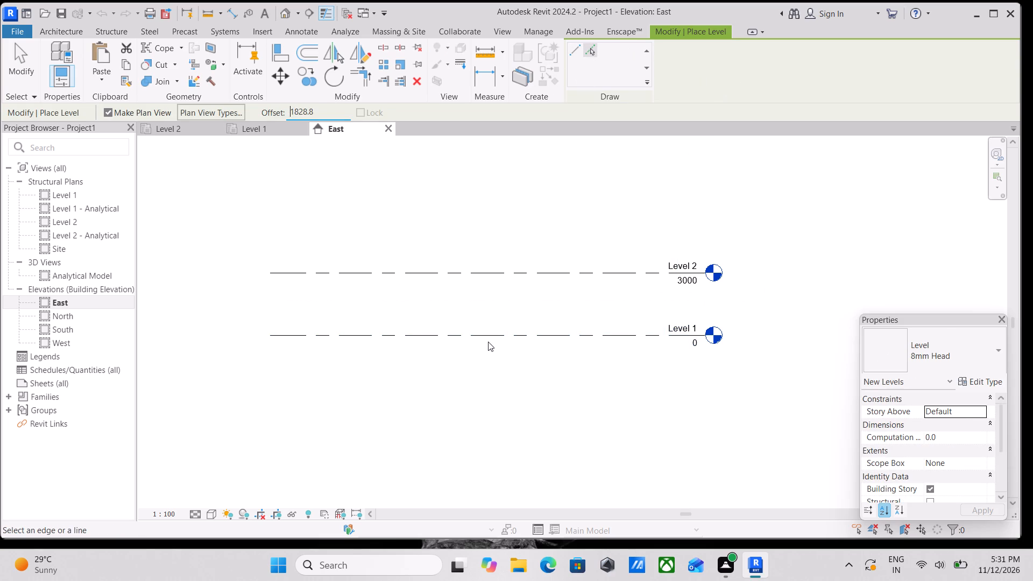
left_click(489, 339)
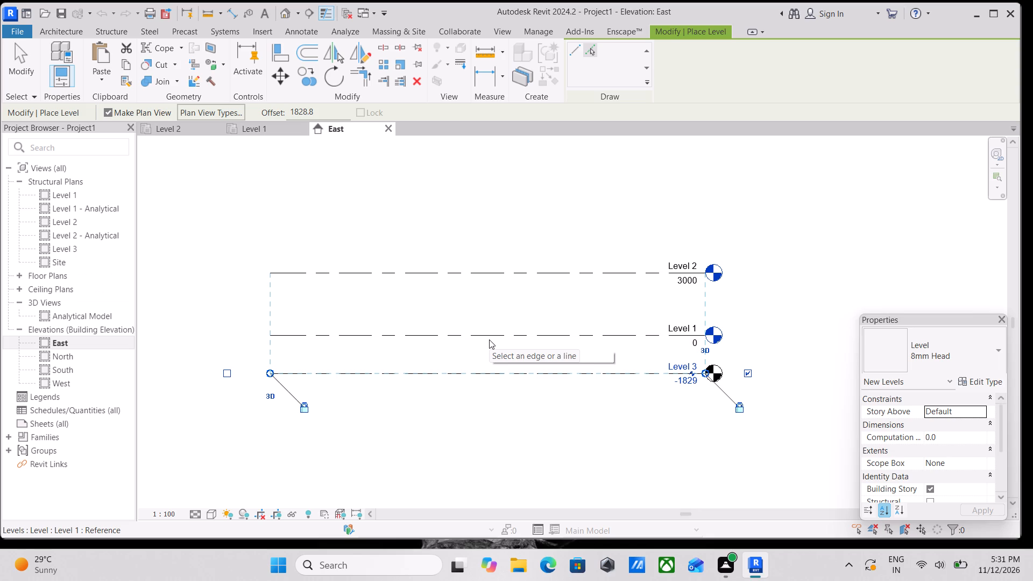
key("Escape")
key("Escape")
scroll(670, 447, "up", 9)
key("Escape")
key("Escape")
key("Escape")
scroll(709, 361, "down", 4)
key("Escape")
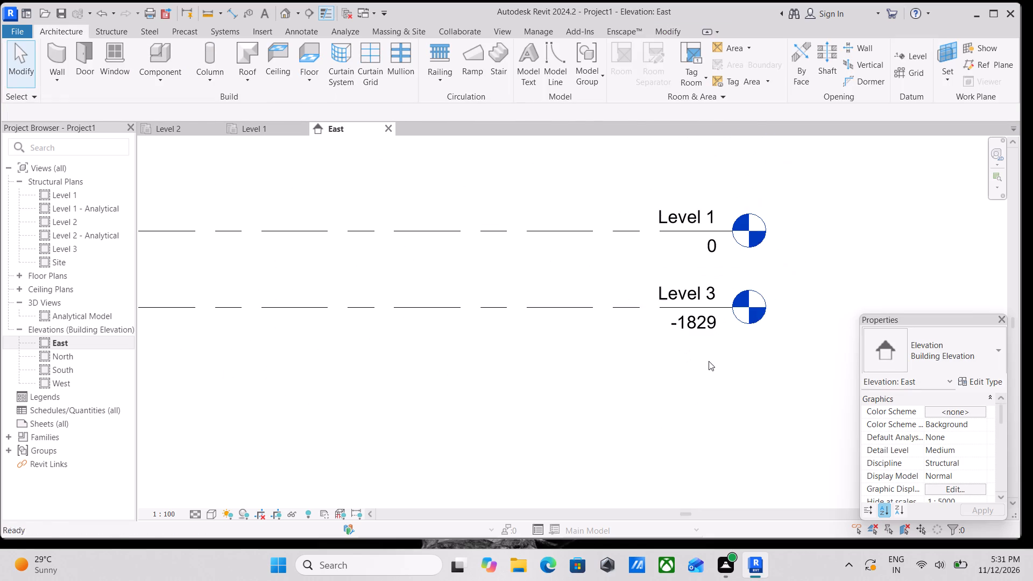
Rename the new lowest level as TOP OF FOOTING, including its corresponding views.
scroll(708, 273, "down", 4)
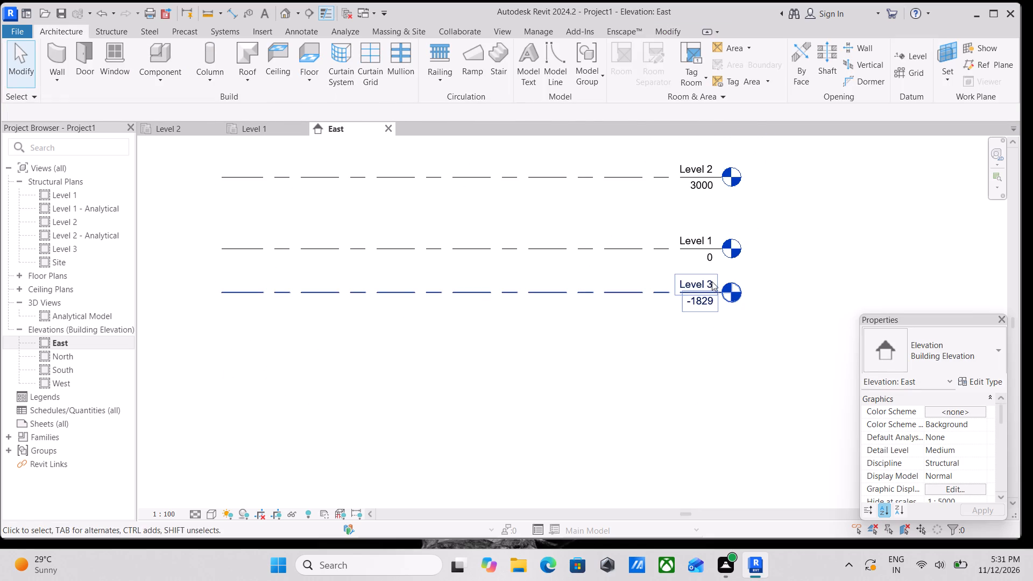
scroll(712, 281, "up", 11)
double_click(708, 291)
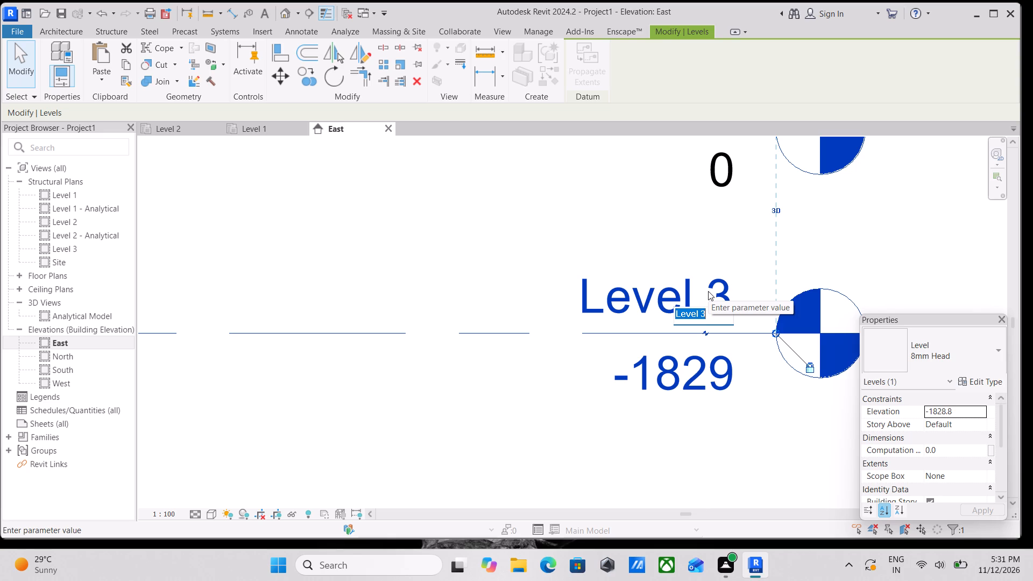
type("TOP OF FOOTING")
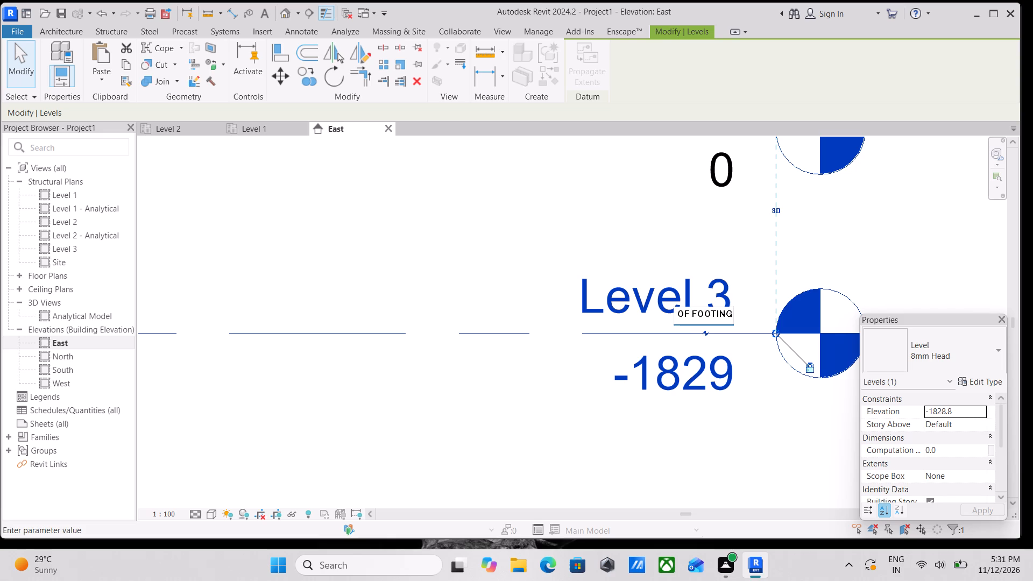
key("Return")
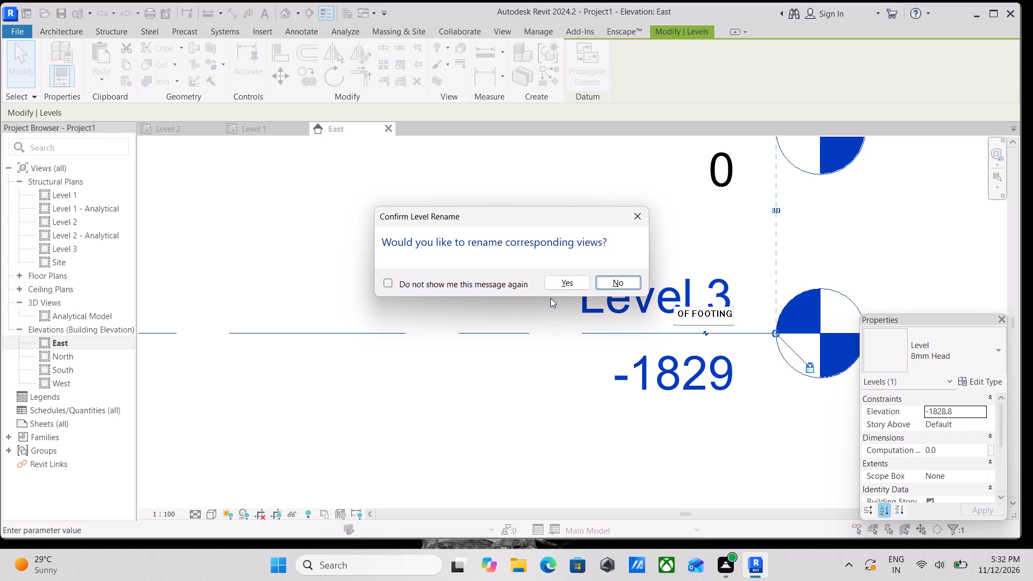
left_click(573, 277)
scroll(573, 277, "down", 10)
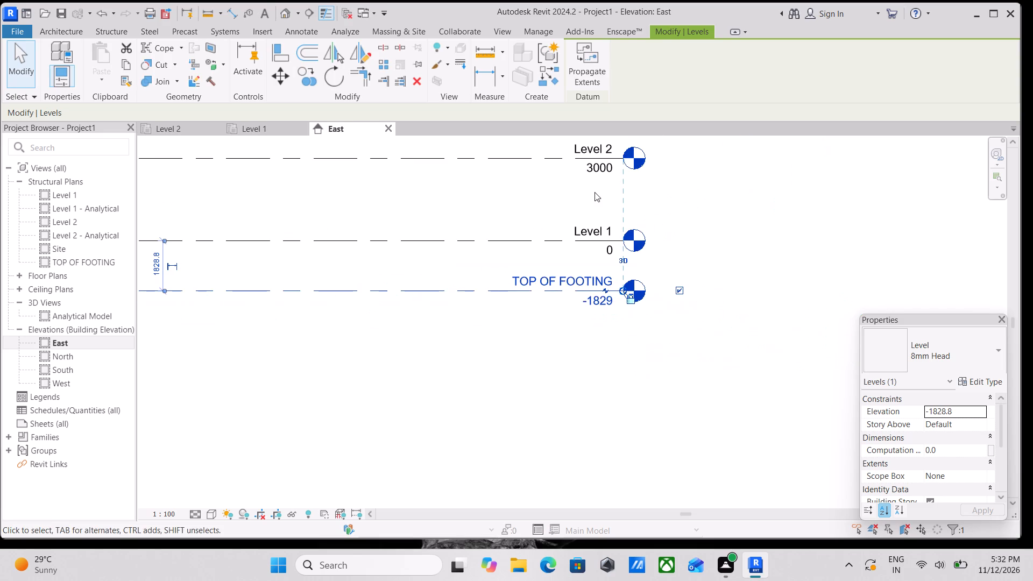
scroll(595, 192, "up", 3)
key("Escape")
scroll(592, 216, "up", 3)
key("Escape")
Rename Level 1 as GROUND LEVEL, including its corresponding views.
double_click(605, 274)
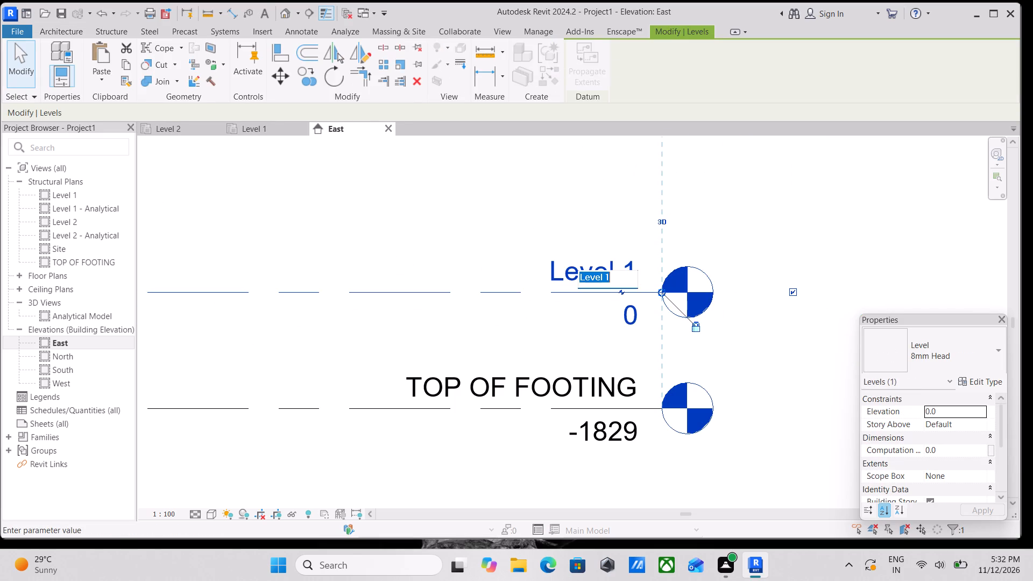
type("GROUND")
key("space")
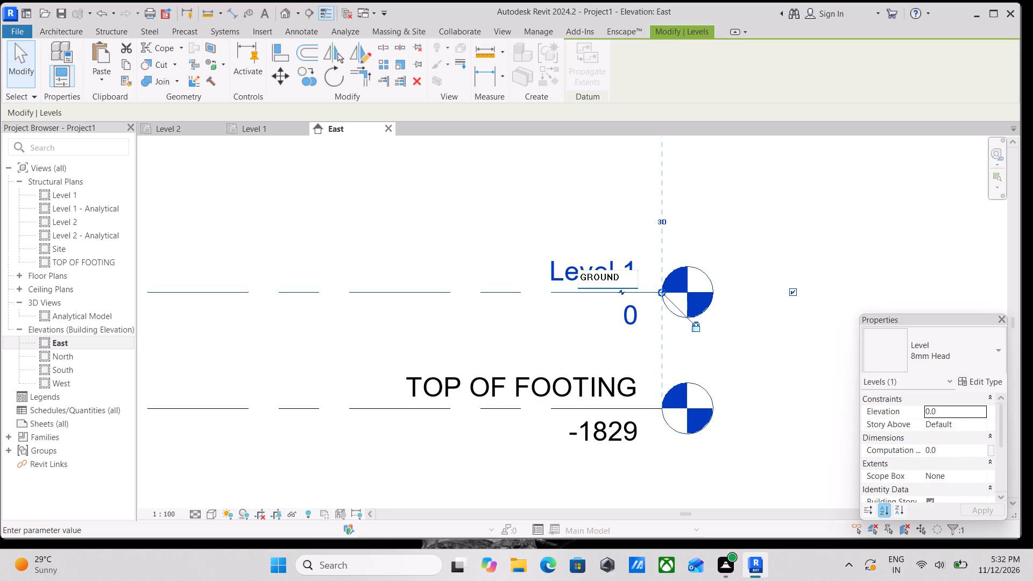
type("LEVEL")
key("Return")
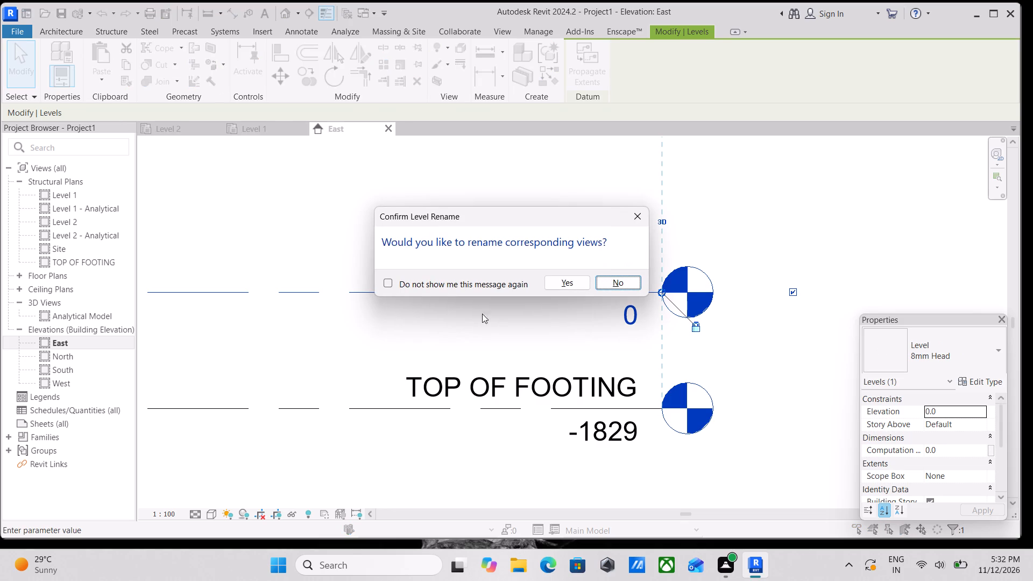
left_click(571, 282)
Rename Level 2 as FIRST FLOOR, including its corresponding views.
scroll(572, 282, "down", 8)
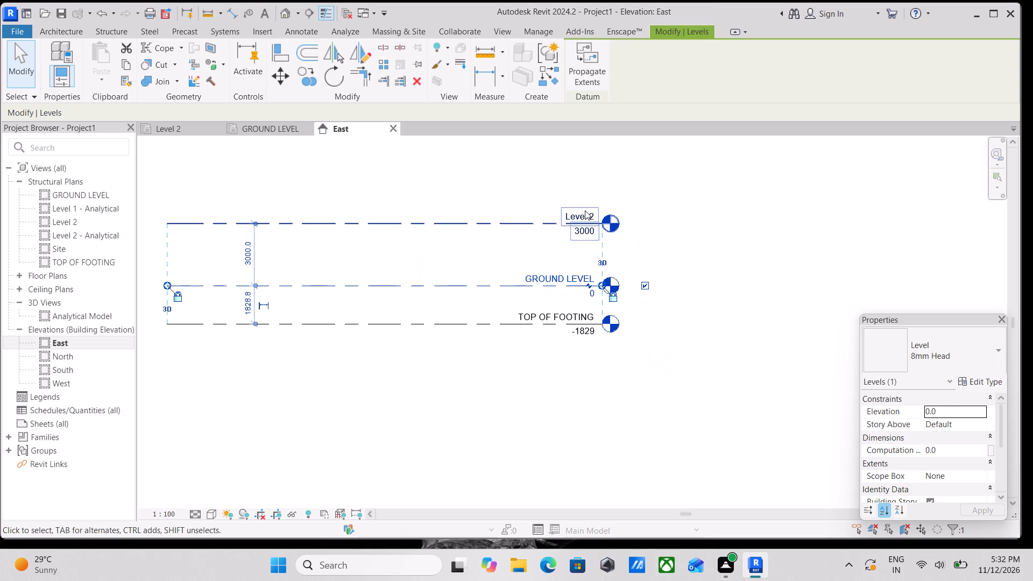
double_click(585, 210)
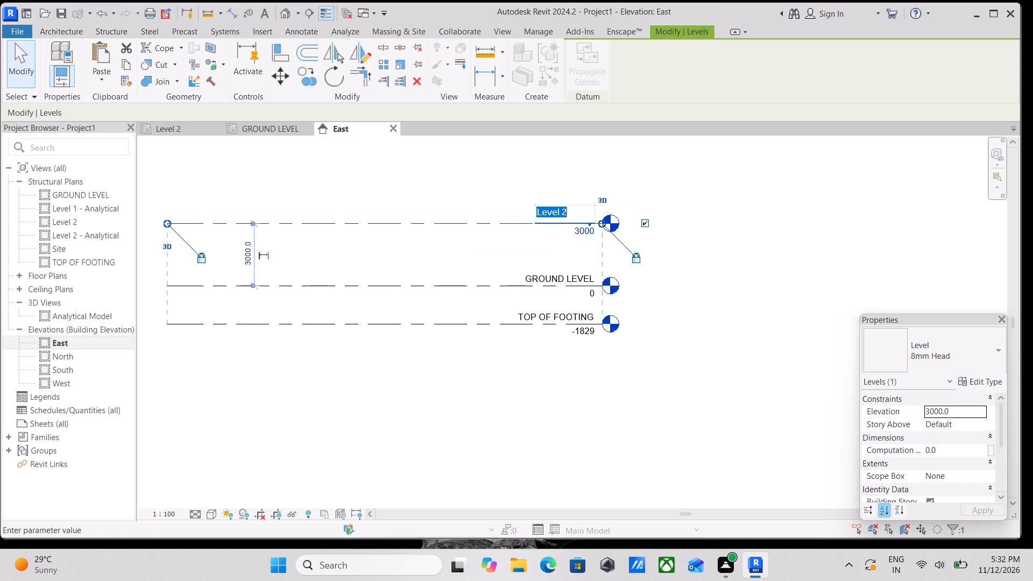
type("FIRST")
key("space")
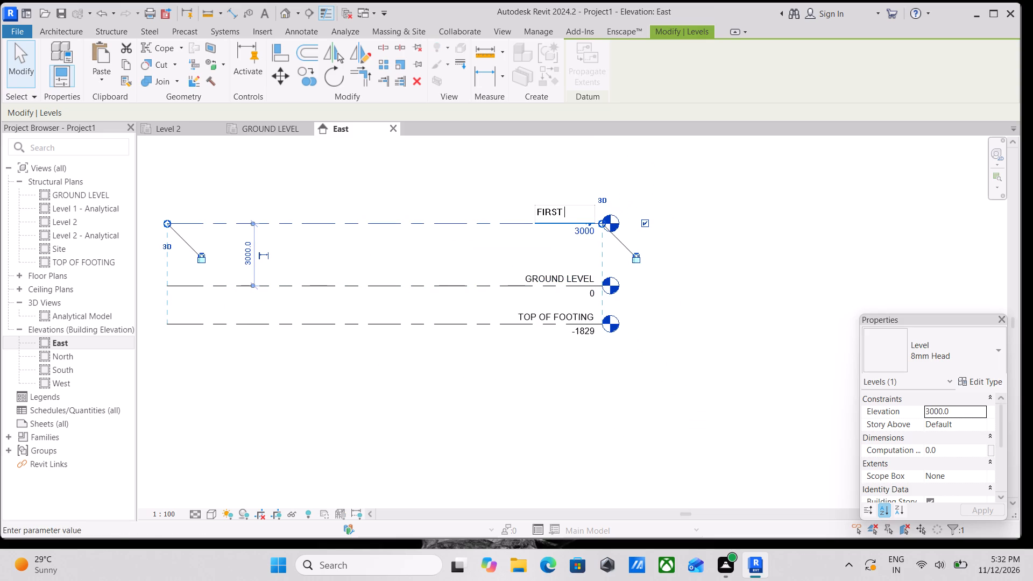
type("FLOOR")
key("Return")
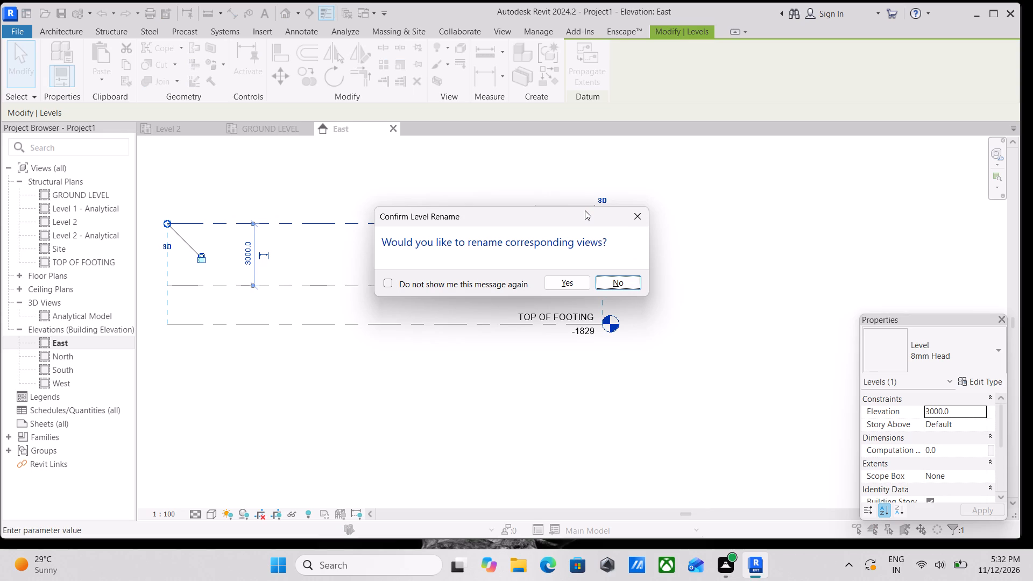
left_click(564, 283)
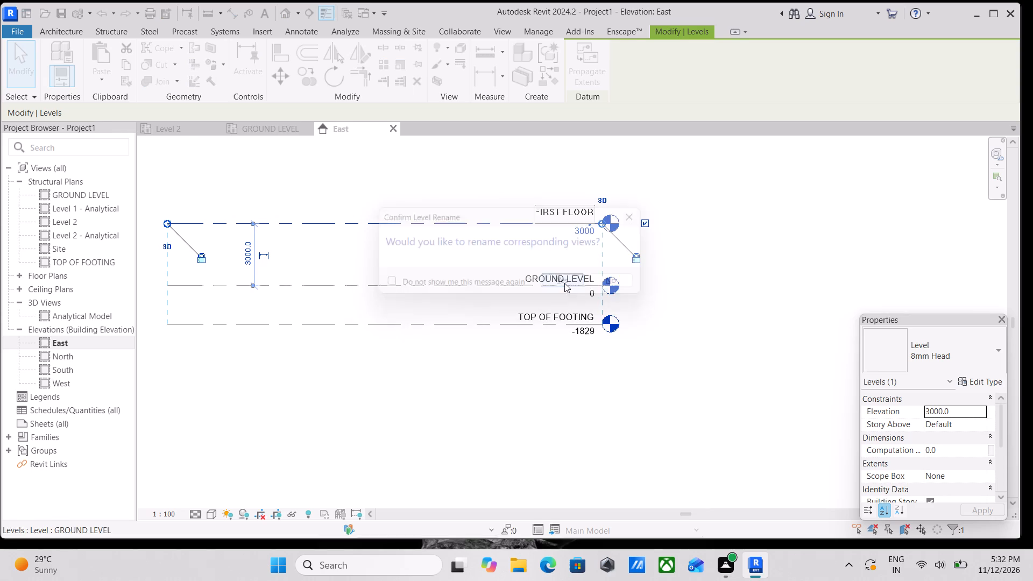
scroll(534, 261, "down", 3)
middle_click_drag(418, 253, 472, 262)
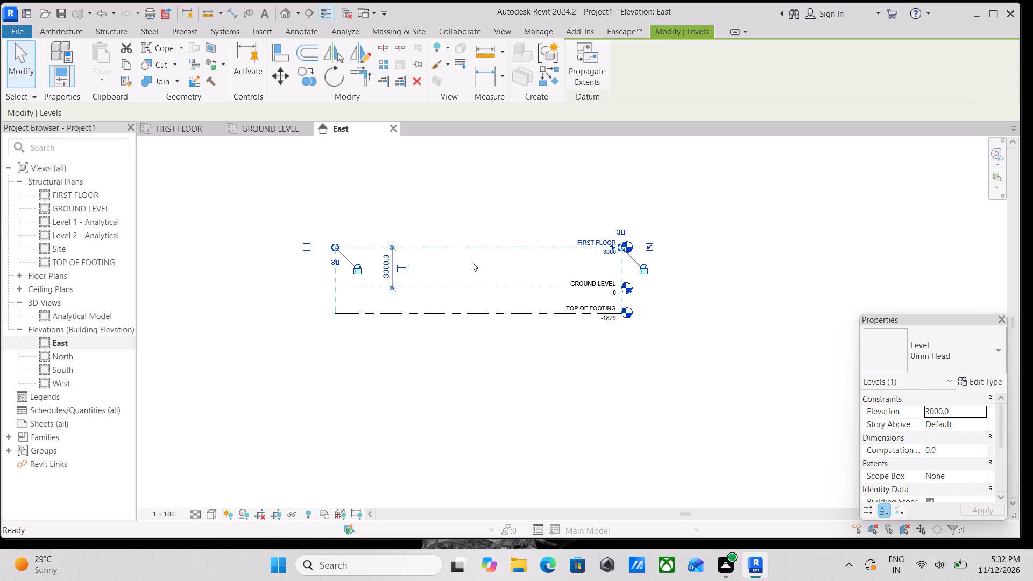
key("Escape")
Add a level 10' above FIRST FLOOR by picking the FIRST FLOOR line with an offset.
type("LL")
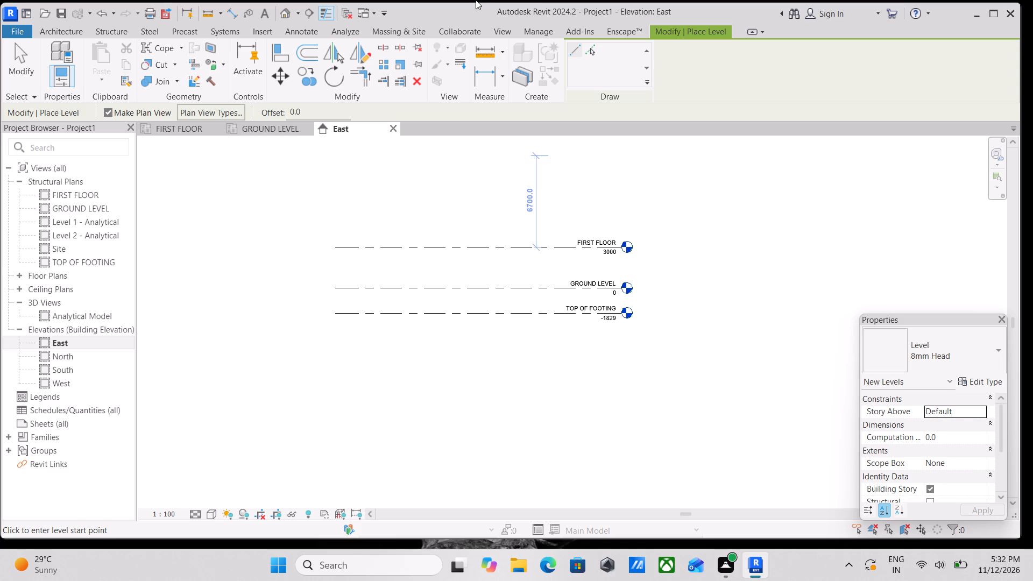
left_click(591, 55)
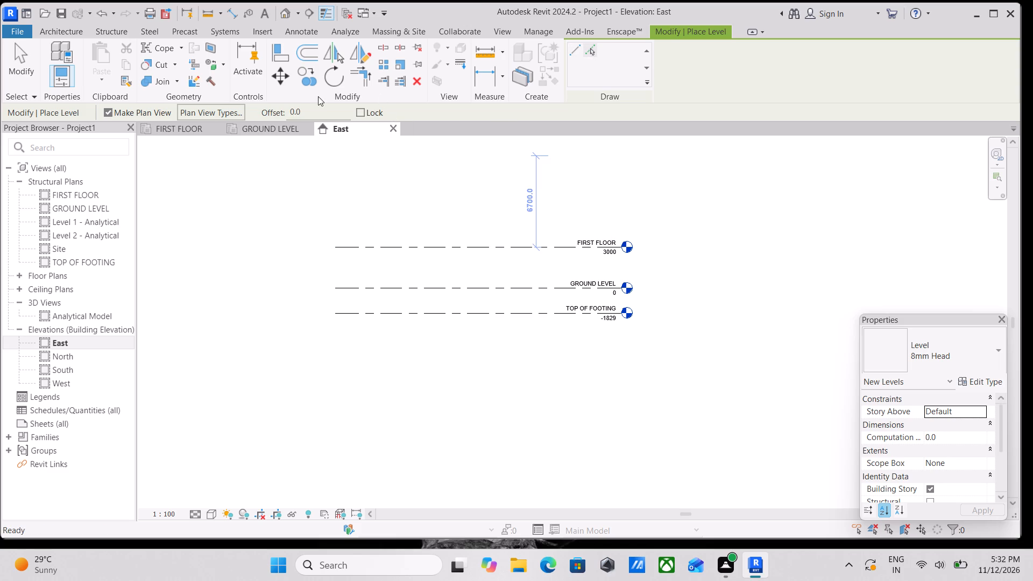
left_click_drag(316, 107, 278, 111)
type("10'")
key("Return")
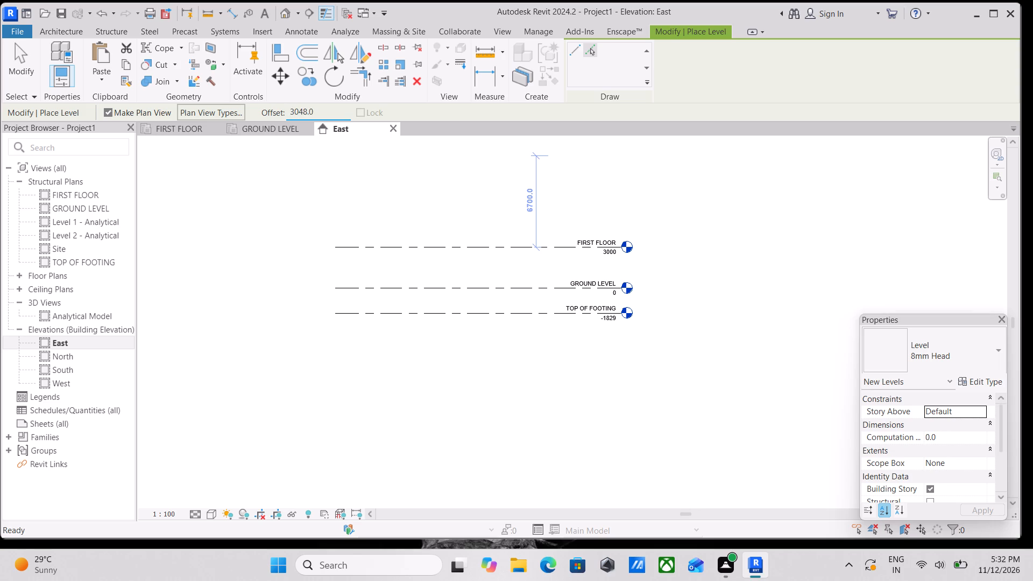
left_click(477, 243)
key("Escape")
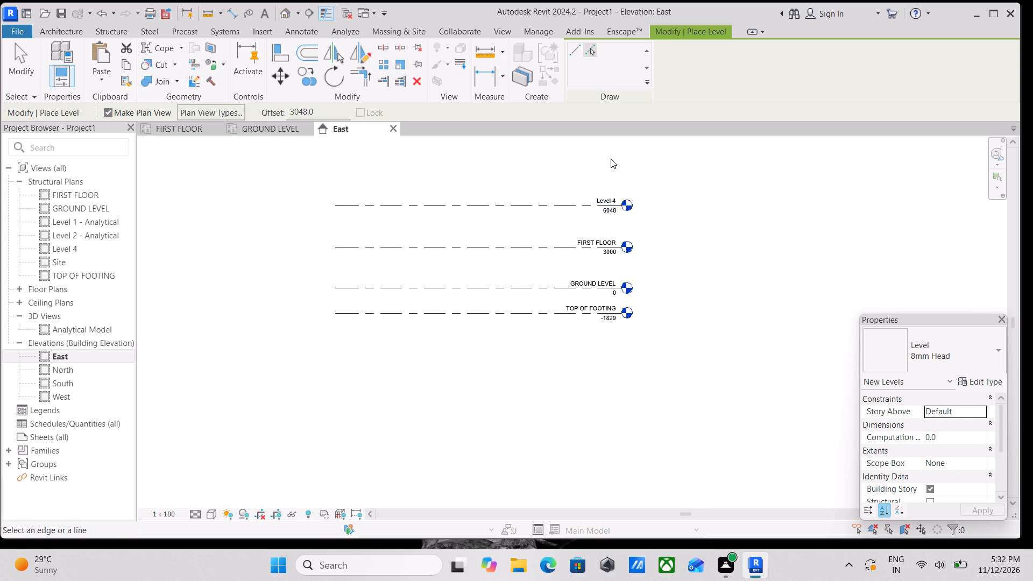
scroll(611, 159, "up", 3)
key("Escape")
key("Escape")
scroll(619, 212, "up", 6)
key("Escape")
key("Escape")
Rename the new topmost level as SECOND FLOOR, including its corresponding views.
double_click(616, 229)
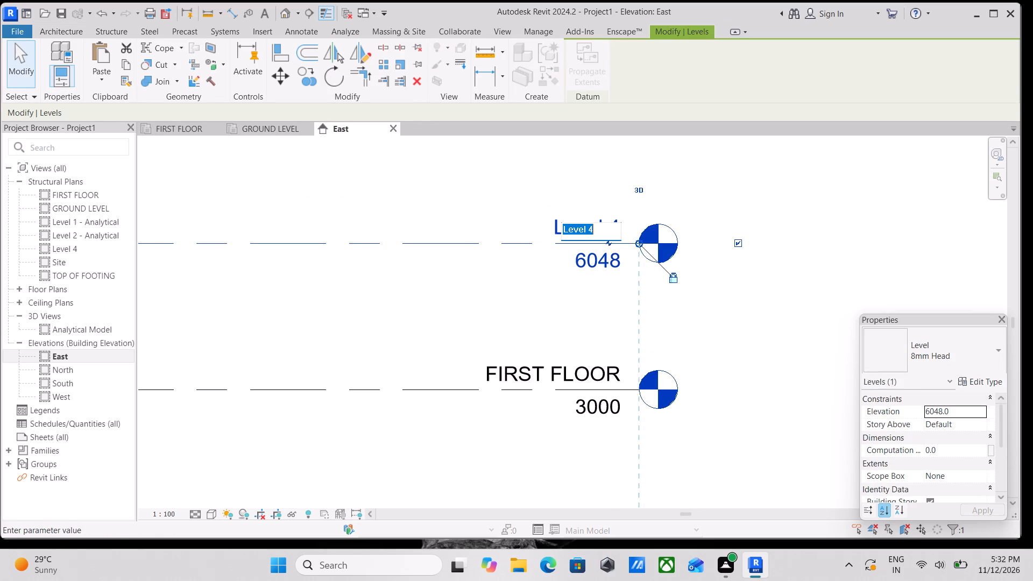
type("SECOND")
key("space")
type("FL")
type("OOR")
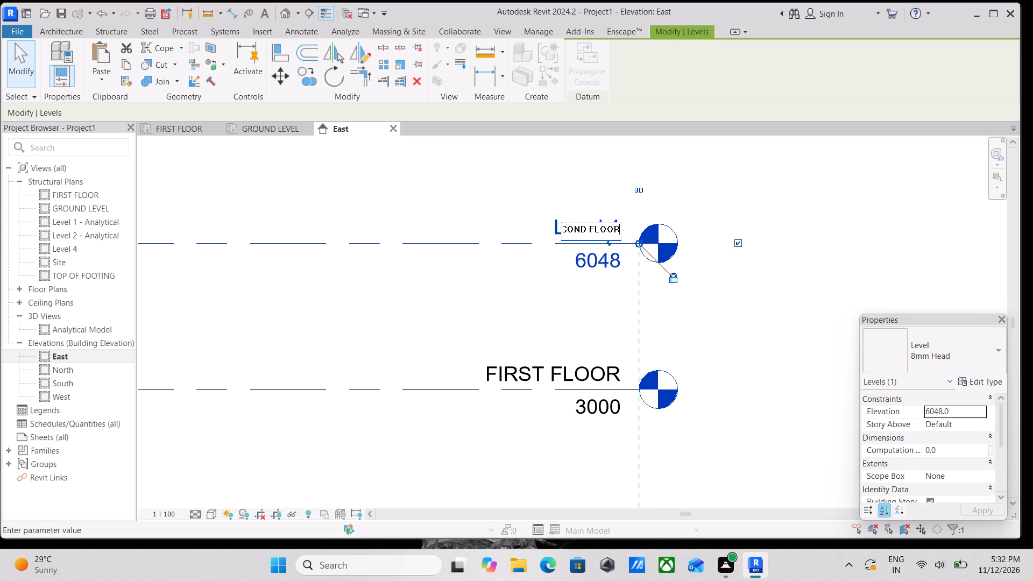
key("Return")
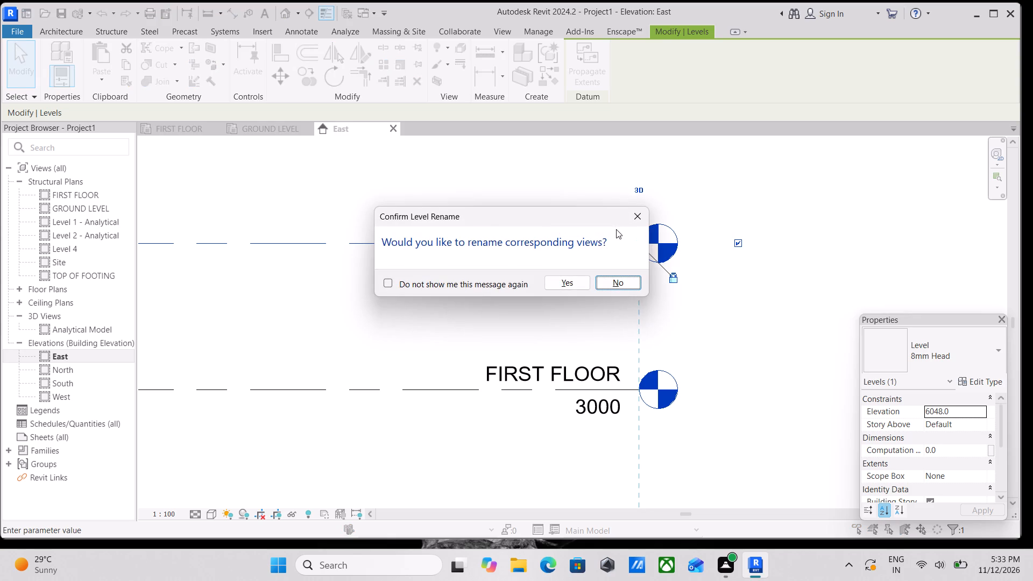
left_click(566, 289)
scroll(566, 289, "down", 8)
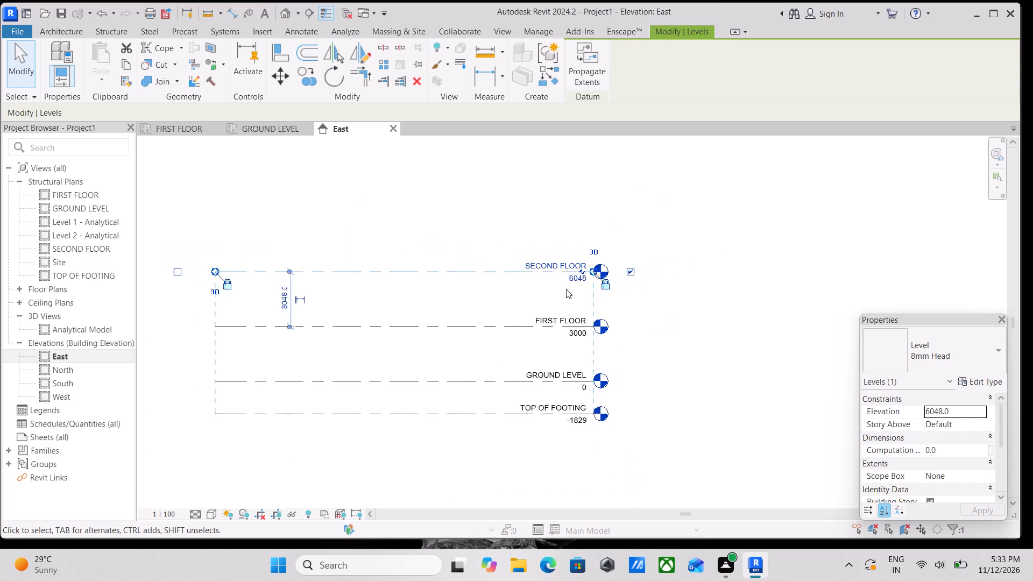
key("Escape")
key("space")
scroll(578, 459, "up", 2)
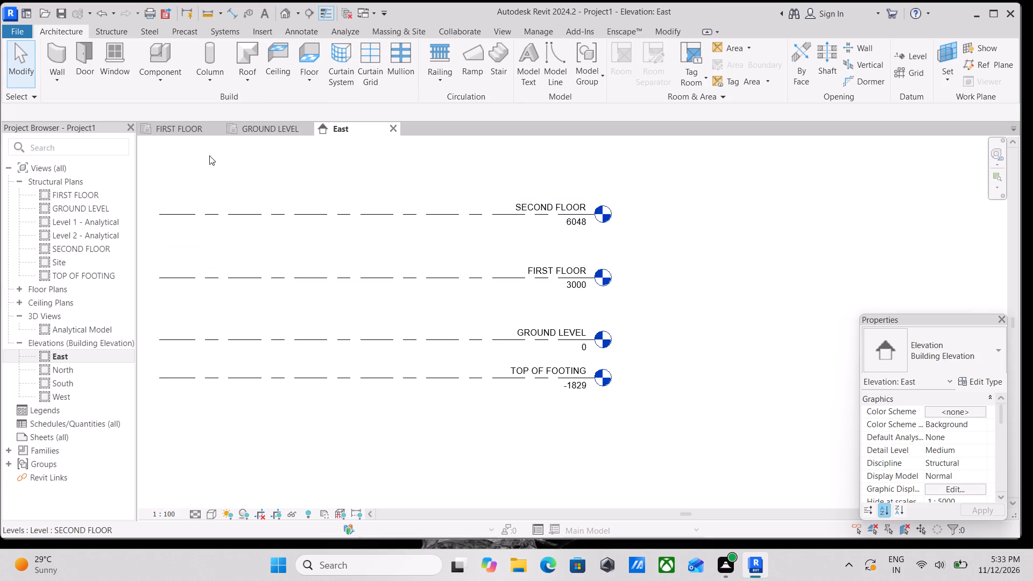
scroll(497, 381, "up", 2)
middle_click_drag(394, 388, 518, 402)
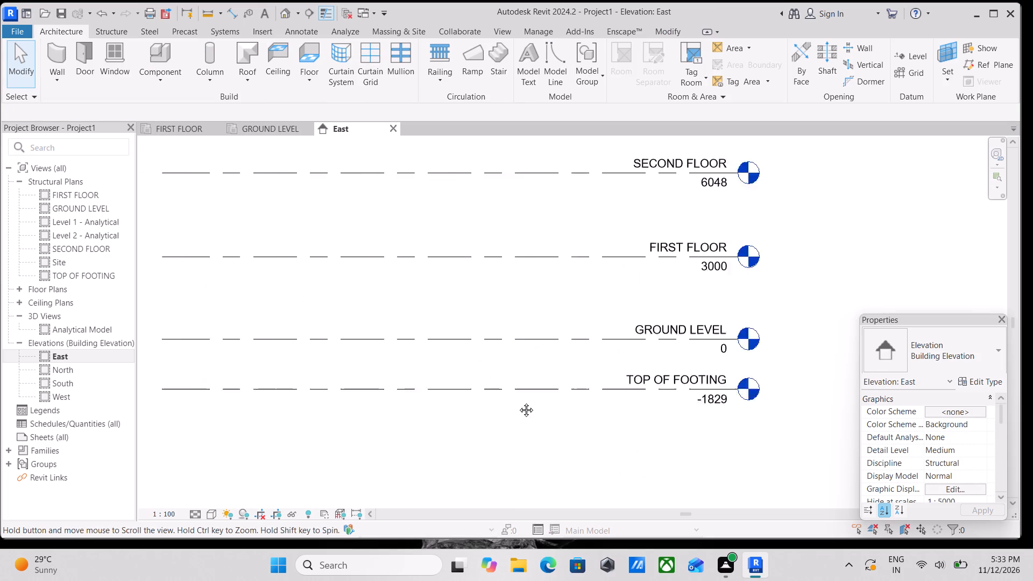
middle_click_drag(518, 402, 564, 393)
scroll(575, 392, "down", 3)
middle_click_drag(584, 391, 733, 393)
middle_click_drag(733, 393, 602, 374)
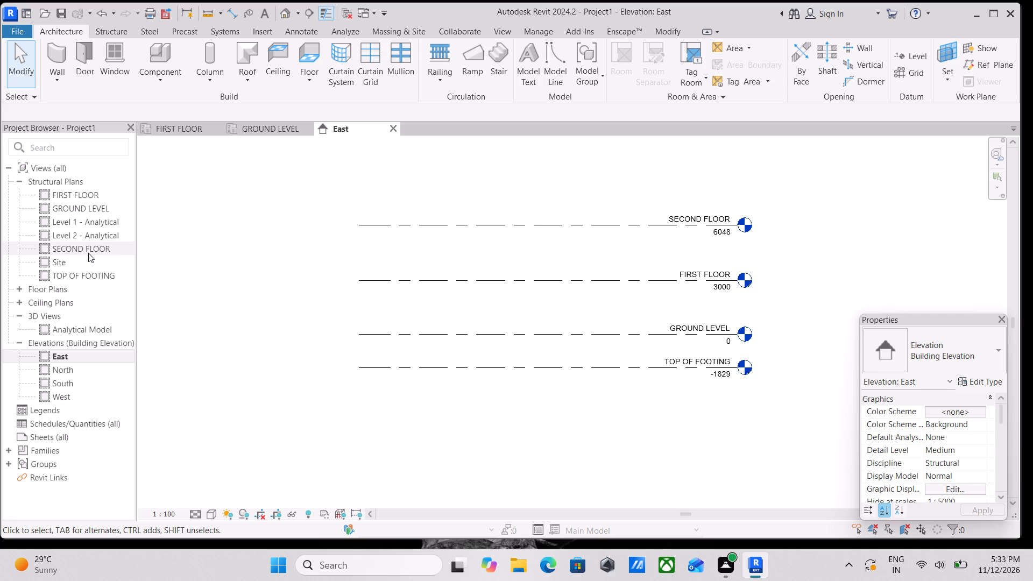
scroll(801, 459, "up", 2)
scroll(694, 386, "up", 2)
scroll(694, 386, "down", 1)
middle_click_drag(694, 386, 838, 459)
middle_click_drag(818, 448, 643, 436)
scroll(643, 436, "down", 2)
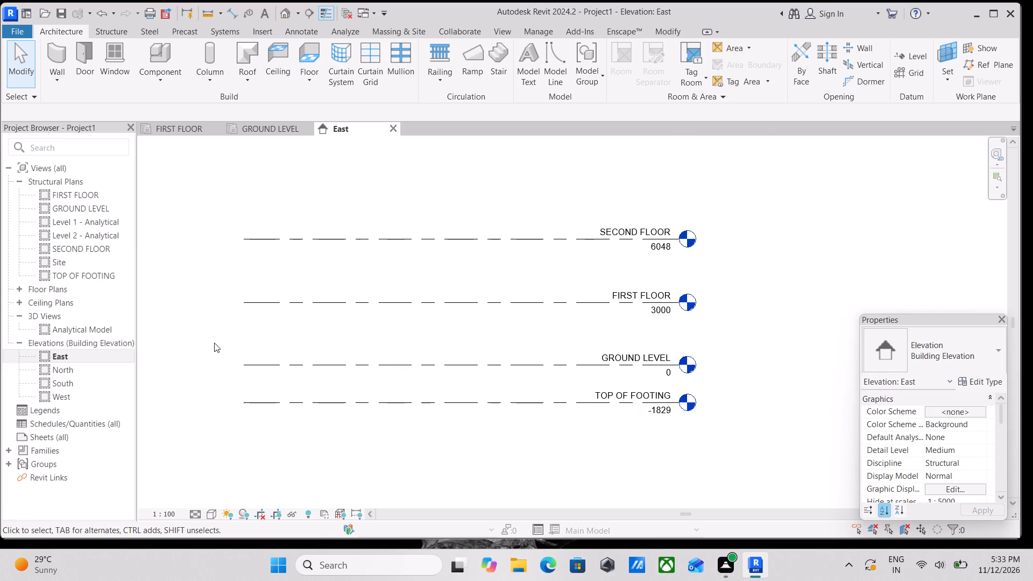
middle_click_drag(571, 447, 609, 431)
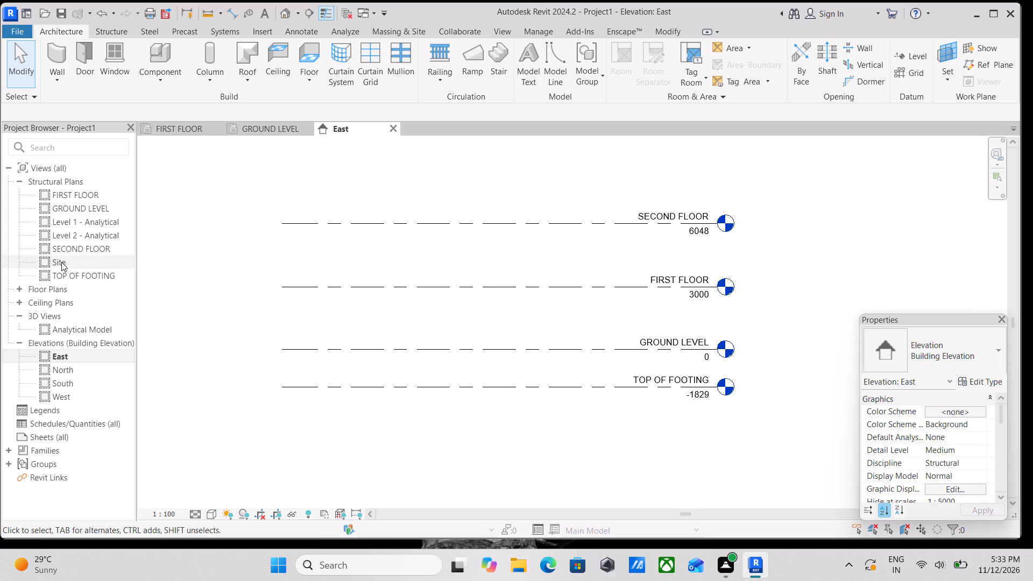
Open the TOP OF FOOTING structural plan.
double_click(63, 275)
middle_click_drag(534, 349, 321, 410)
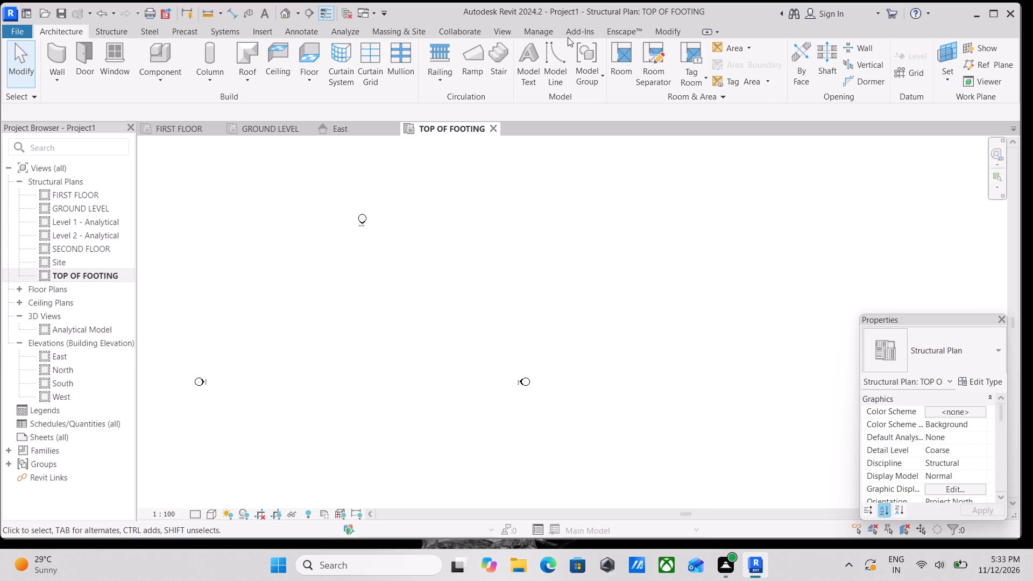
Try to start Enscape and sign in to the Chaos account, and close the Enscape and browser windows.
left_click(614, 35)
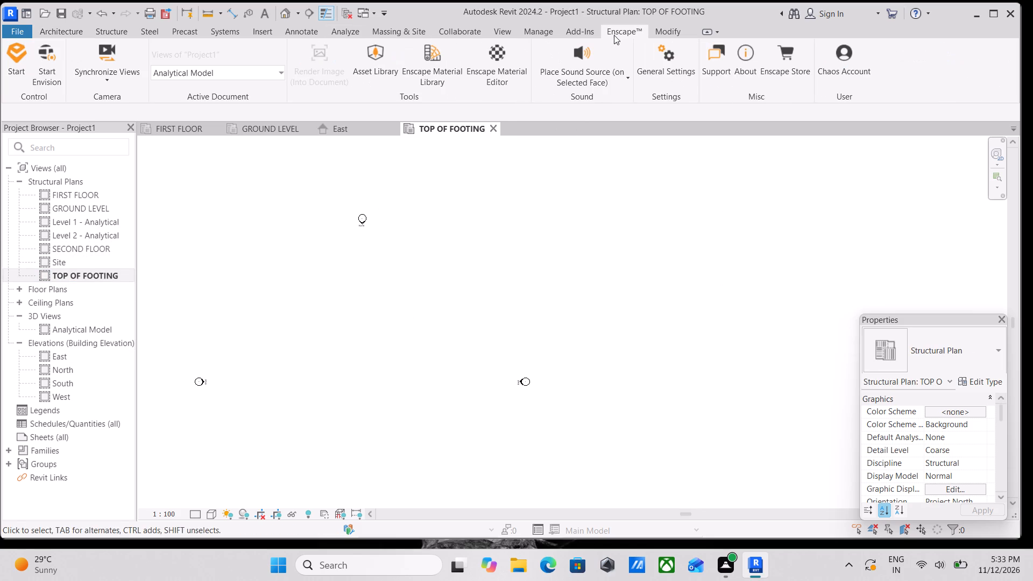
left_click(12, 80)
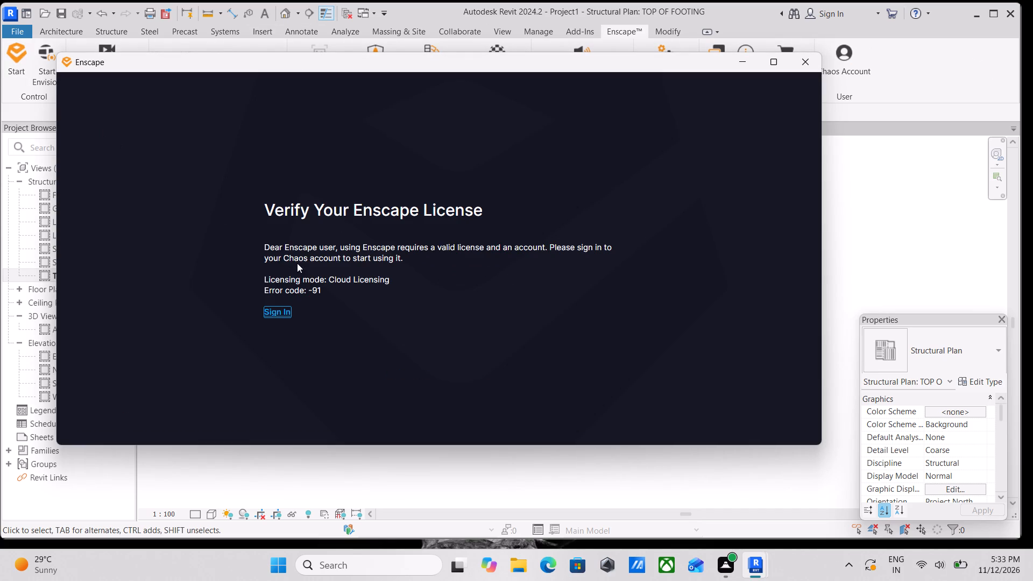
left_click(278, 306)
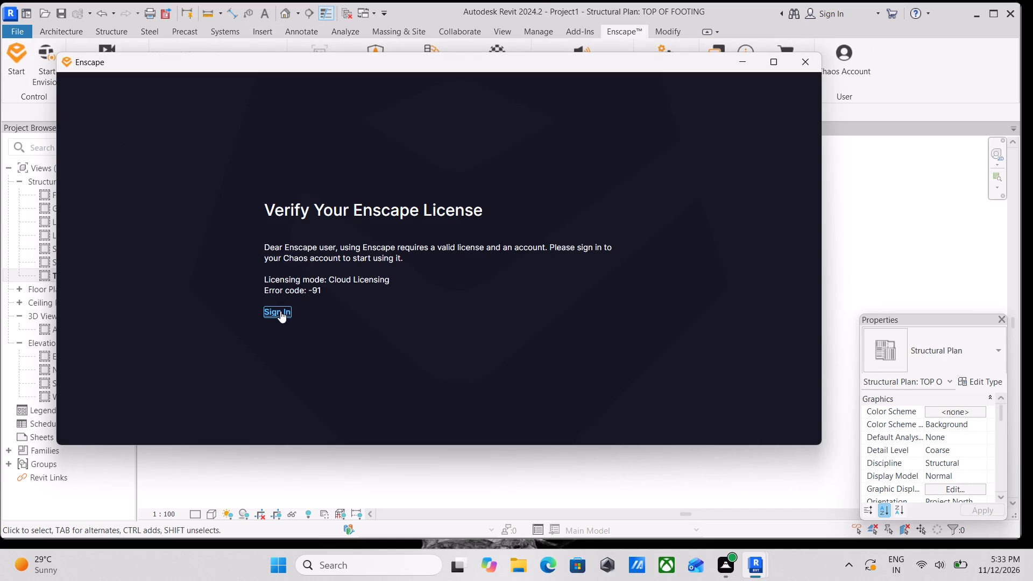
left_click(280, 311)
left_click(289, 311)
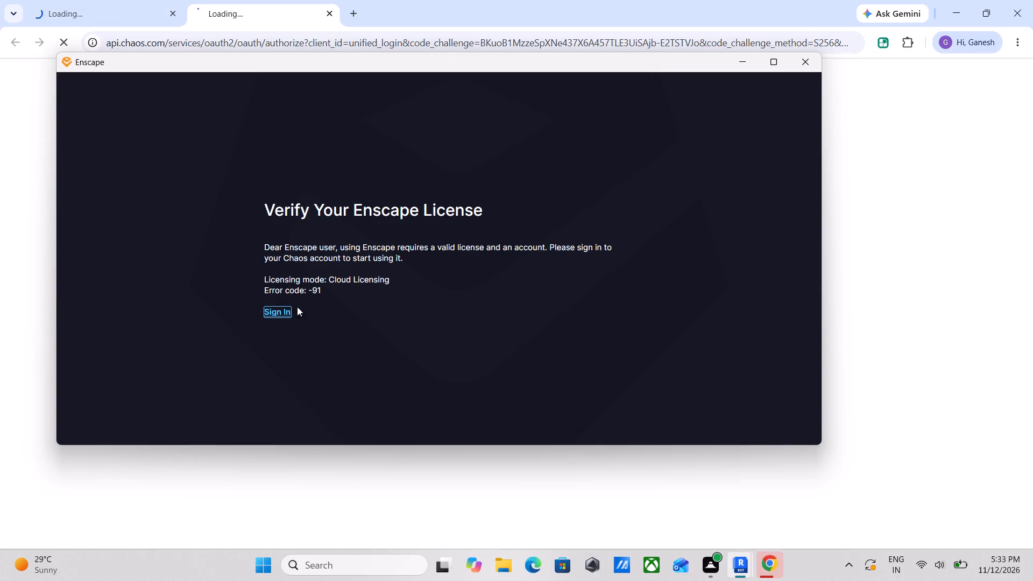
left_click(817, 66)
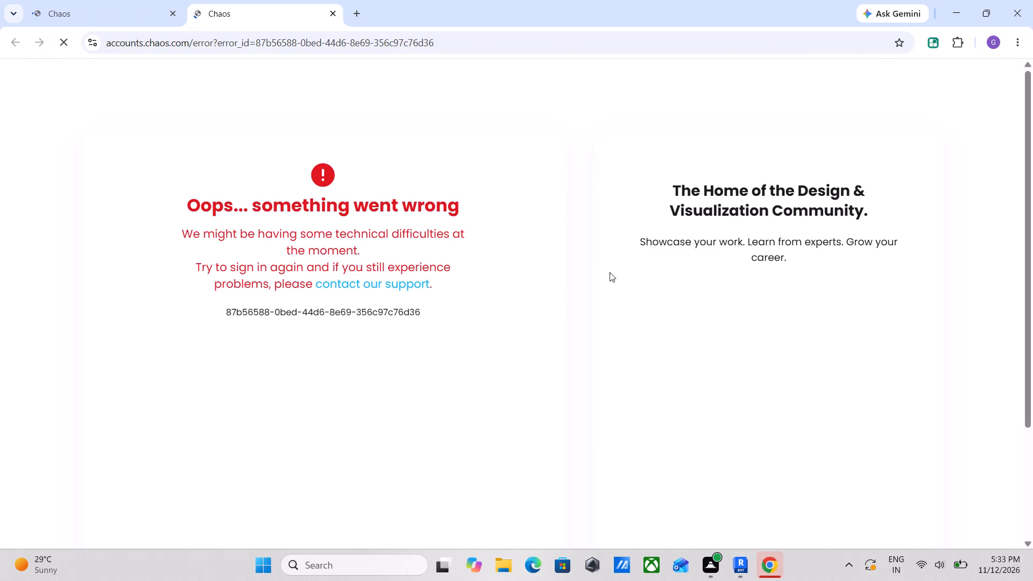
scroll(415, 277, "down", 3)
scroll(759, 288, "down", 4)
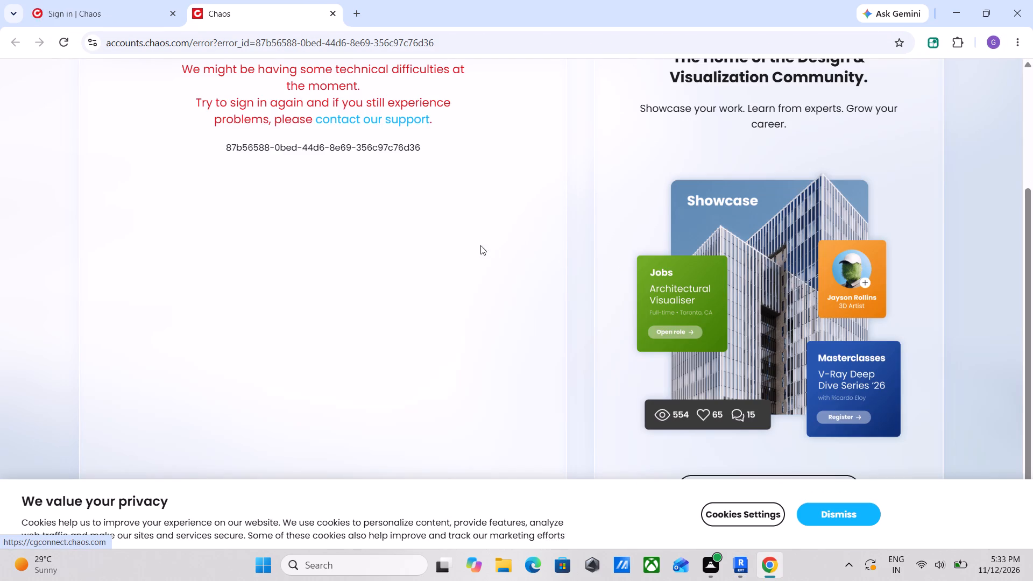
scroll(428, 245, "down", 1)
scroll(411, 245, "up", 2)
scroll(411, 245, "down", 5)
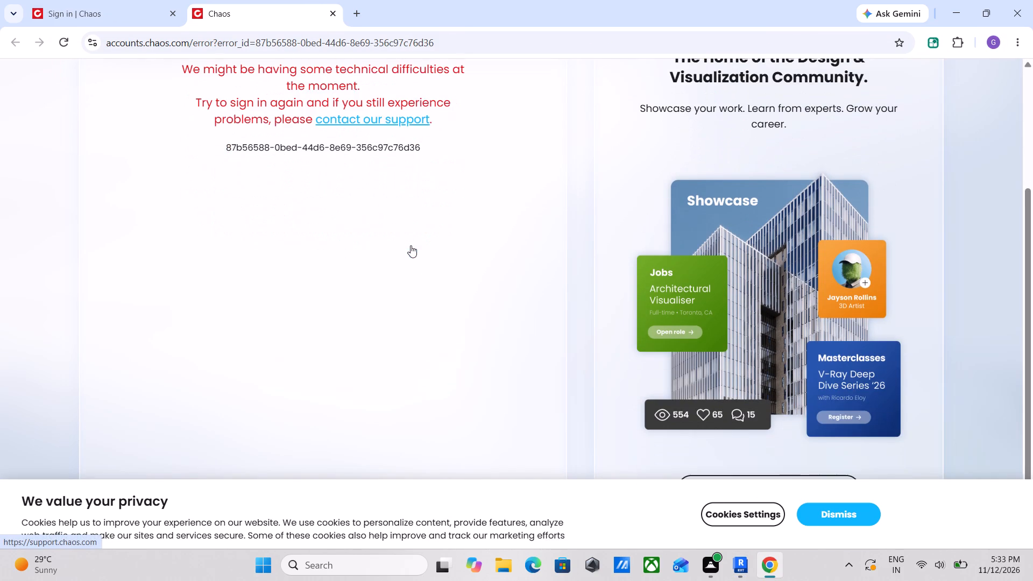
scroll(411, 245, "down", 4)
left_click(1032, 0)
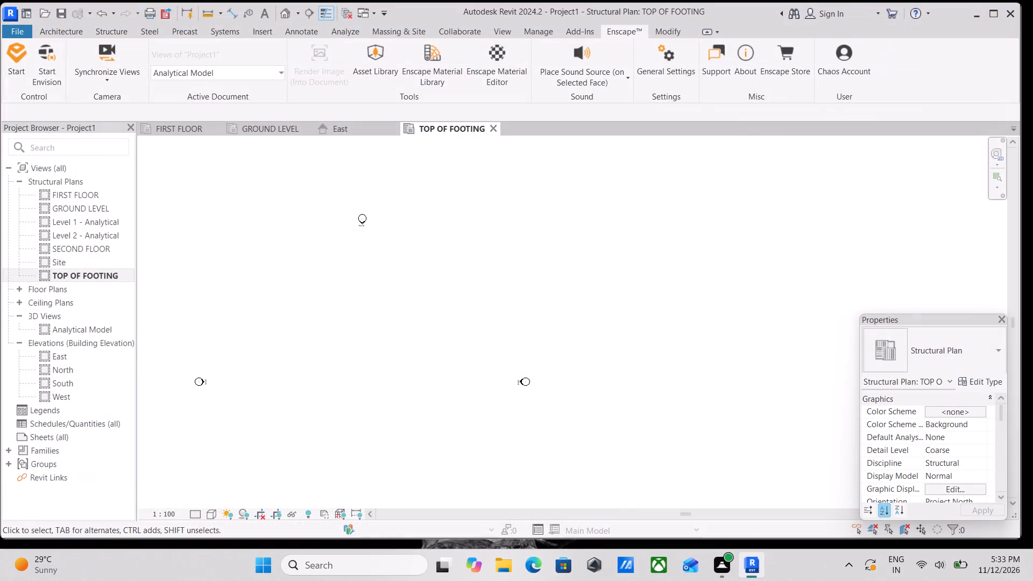
Start an image import into the TOP OF FOOTING plan and browse to the Downloads folder.
scroll(523, 282, "up", 2)
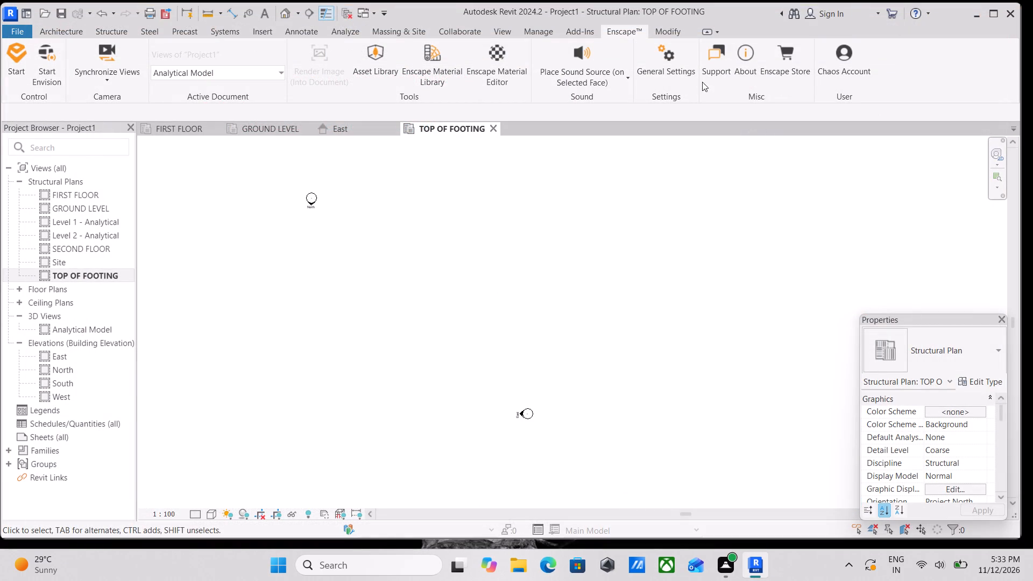
left_click(271, 34)
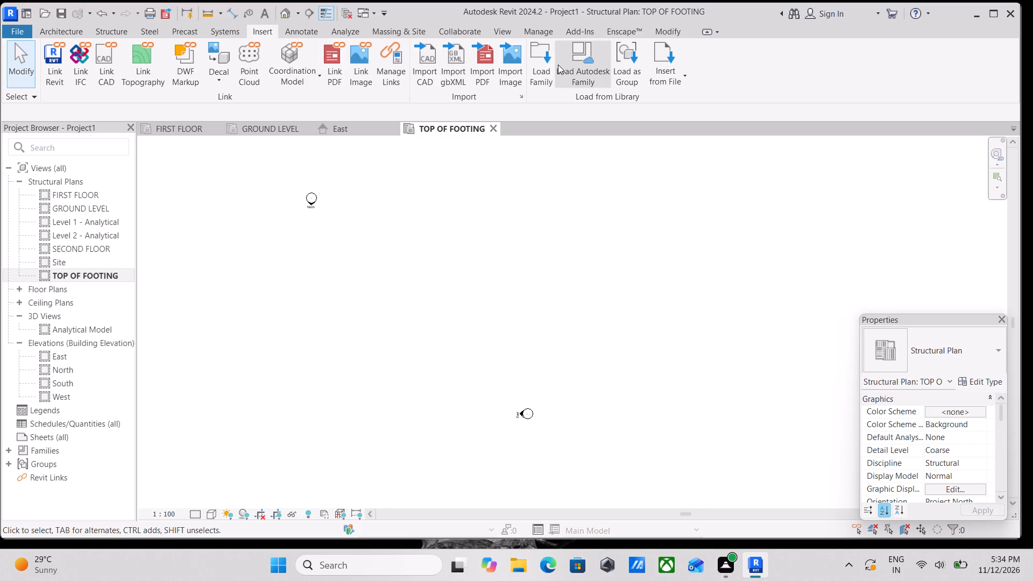
left_click(507, 65)
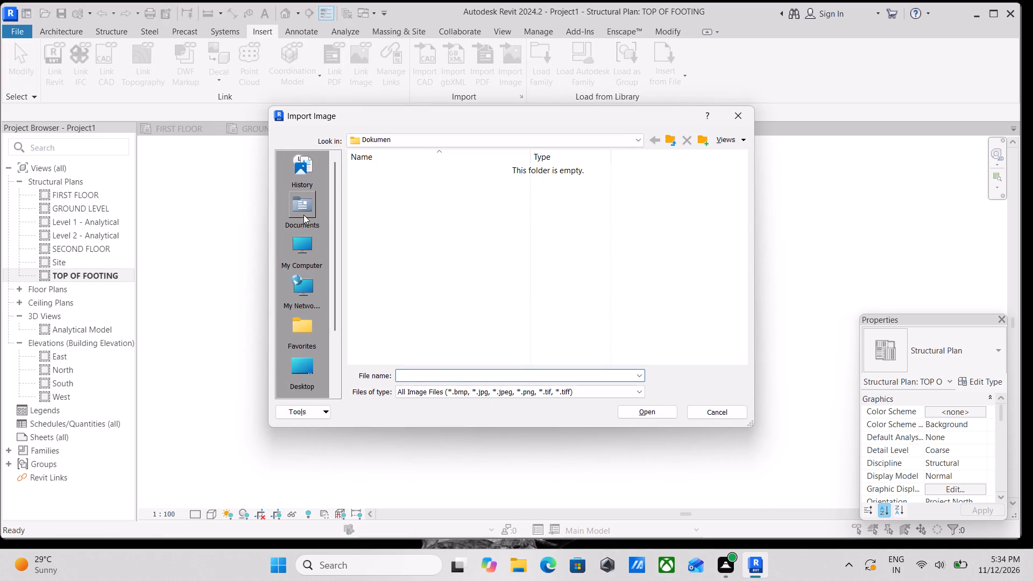
left_click(314, 175)
double_click(316, 210)
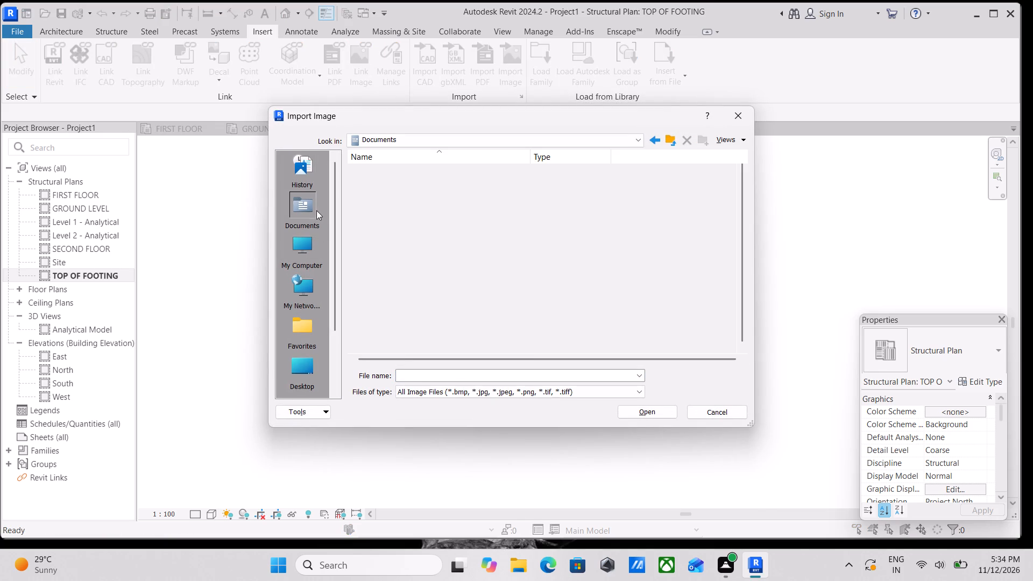
scroll(431, 258, "down", 3)
double_click(309, 242)
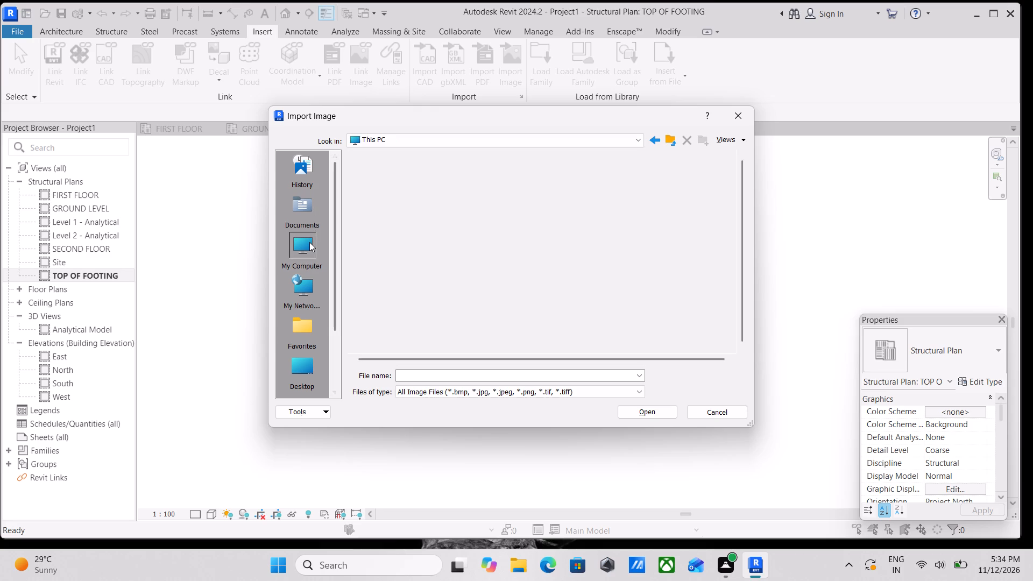
double_click(309, 288)
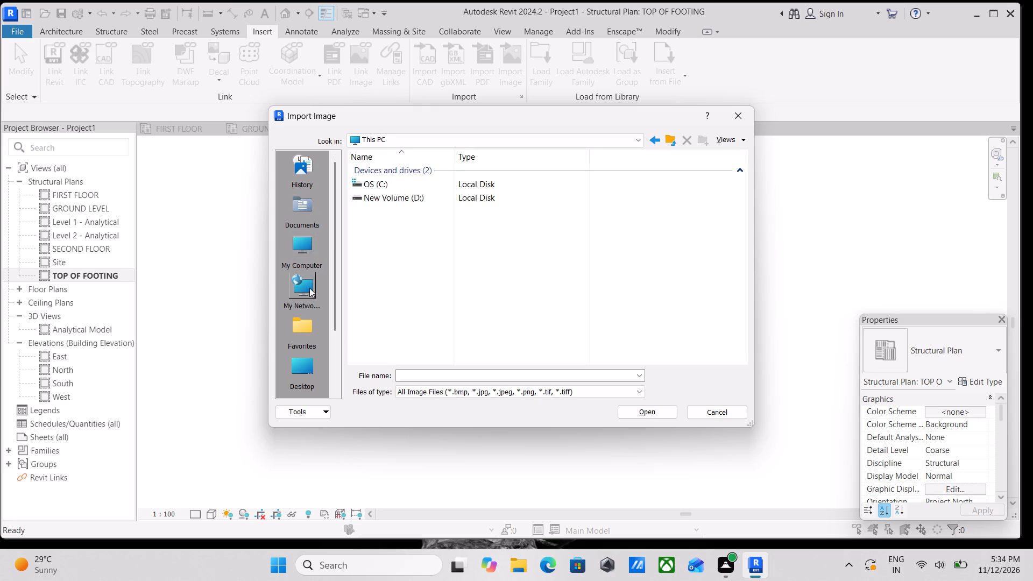
double_click(314, 212)
scroll(314, 212, "down", 2)
scroll(314, 212, "up", 2)
double_click(303, 235)
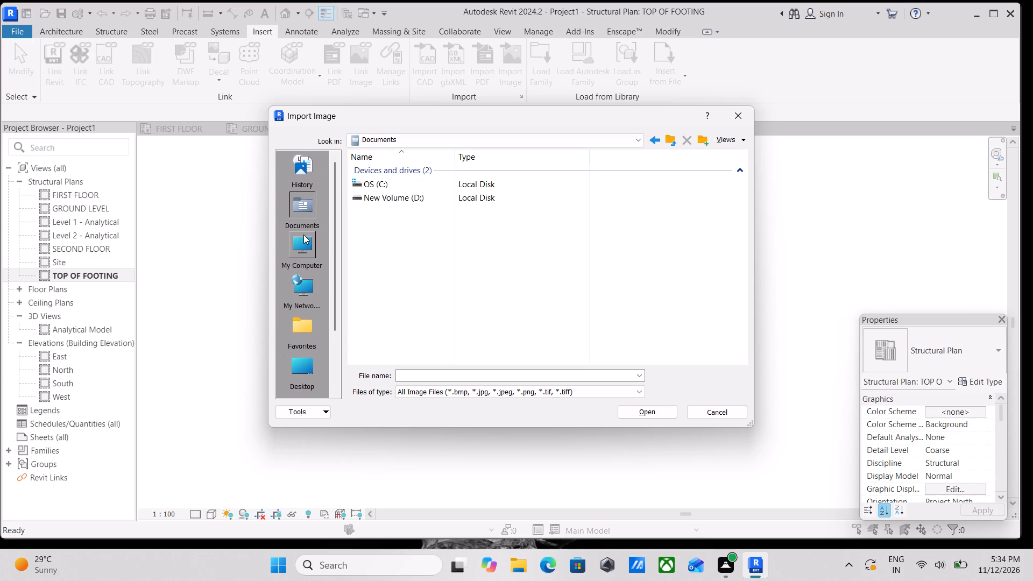
double_click(298, 279)
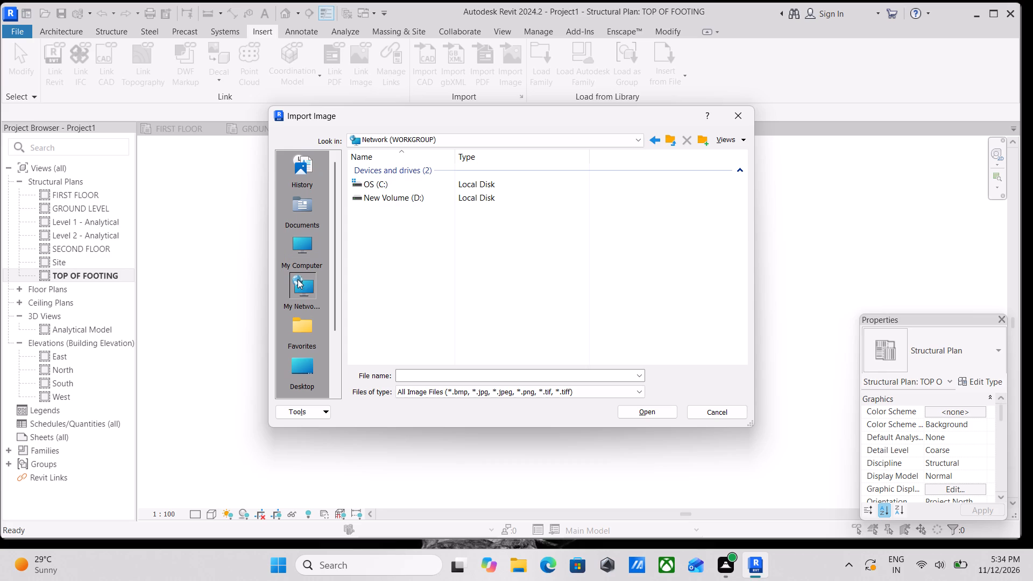
scroll(449, 235, "down", 3)
scroll(406, 296, "up", 2)
scroll(328, 272, "up", 3)
scroll(308, 279, "down", 2)
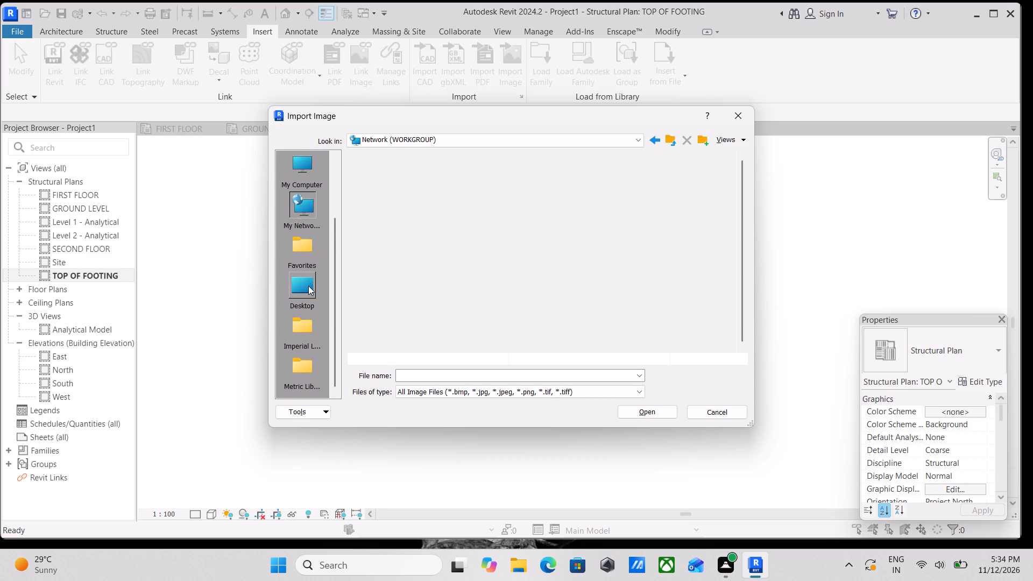
scroll(308, 286, "up", 6)
double_click(309, 201)
scroll(309, 201, "up", 3)
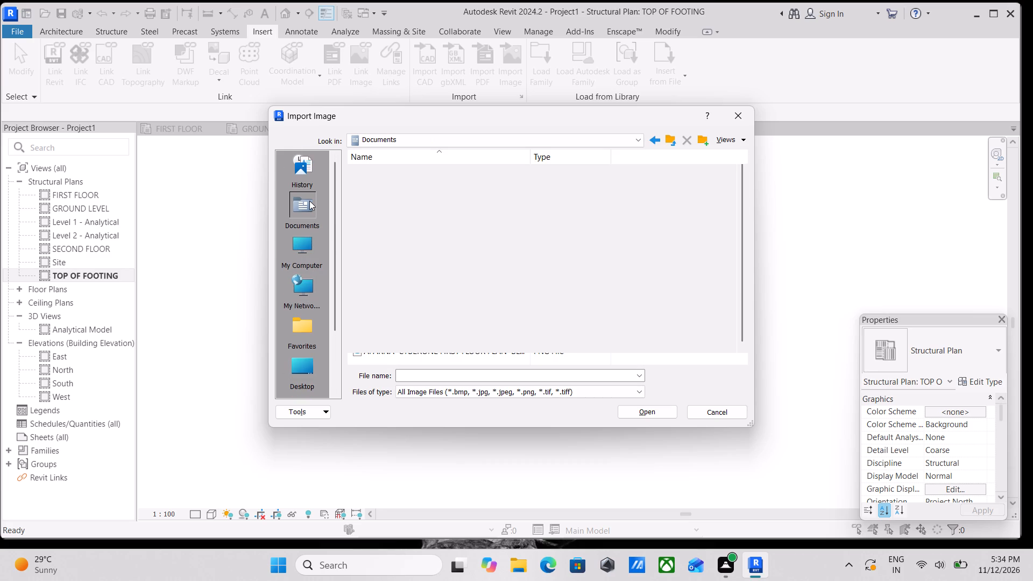
double_click(309, 201)
double_click(315, 172)
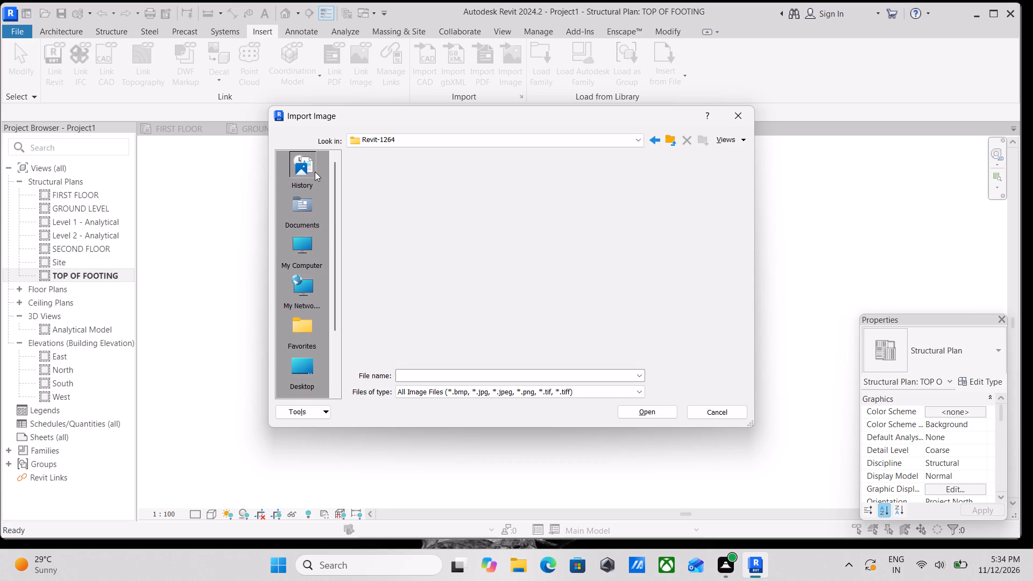
scroll(390, 176, "down", 2)
scroll(296, 228, "down", 1)
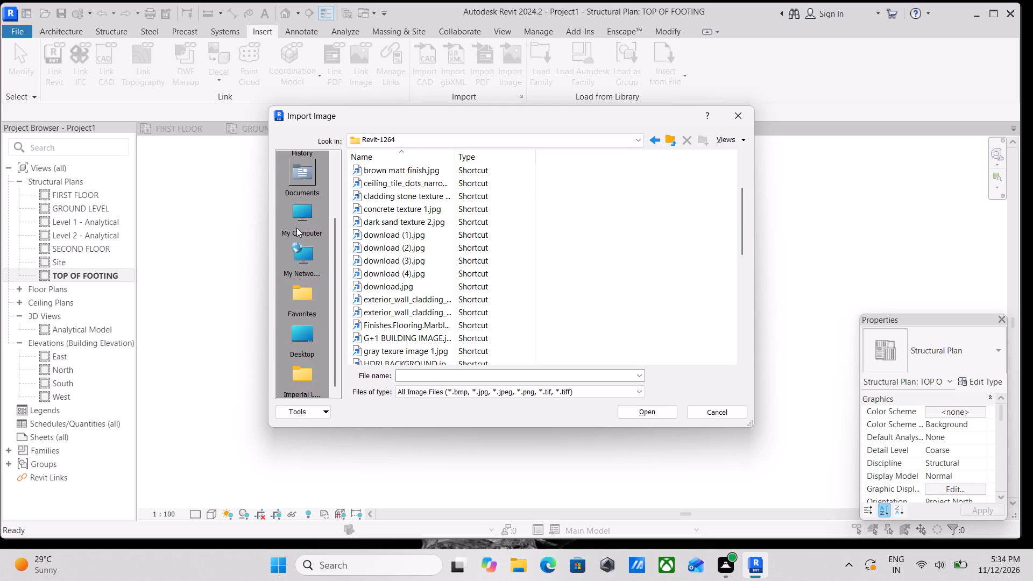
scroll(309, 201, "down", 2)
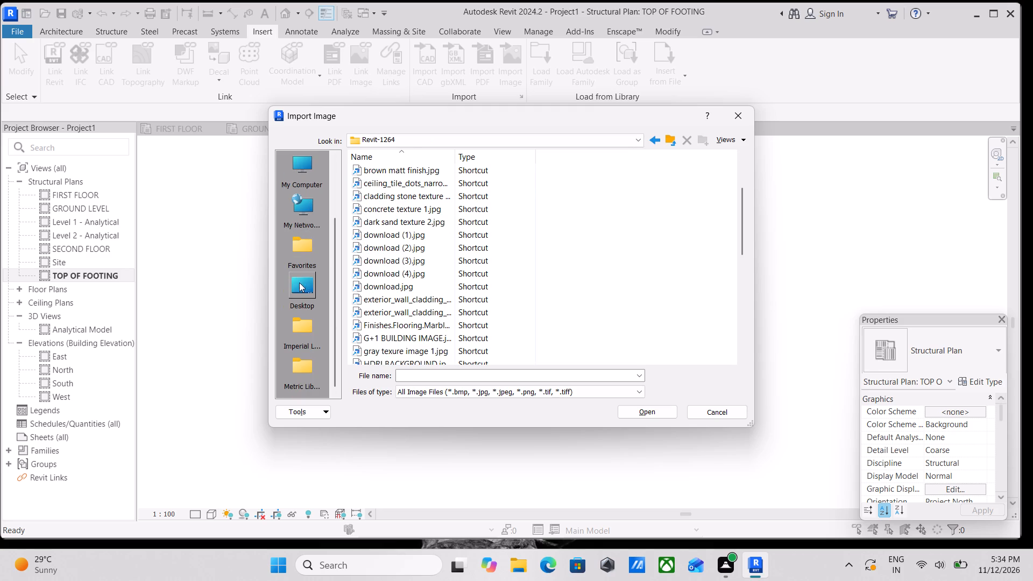
double_click(300, 292)
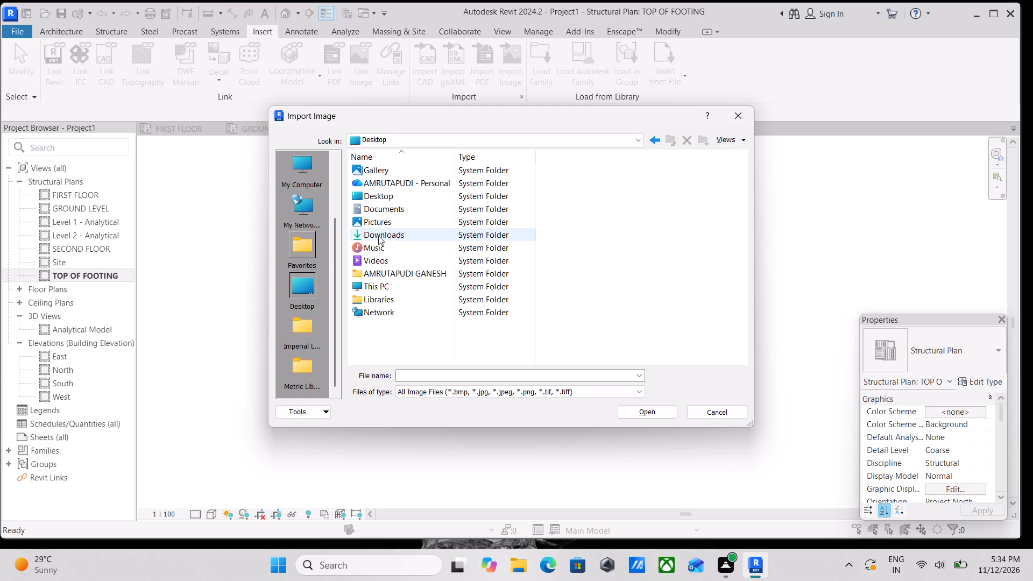
double_click(378, 236)
Import Footing Structural Plan.jpg and place it centrally between the four elevation markers.
left_click(407, 181)
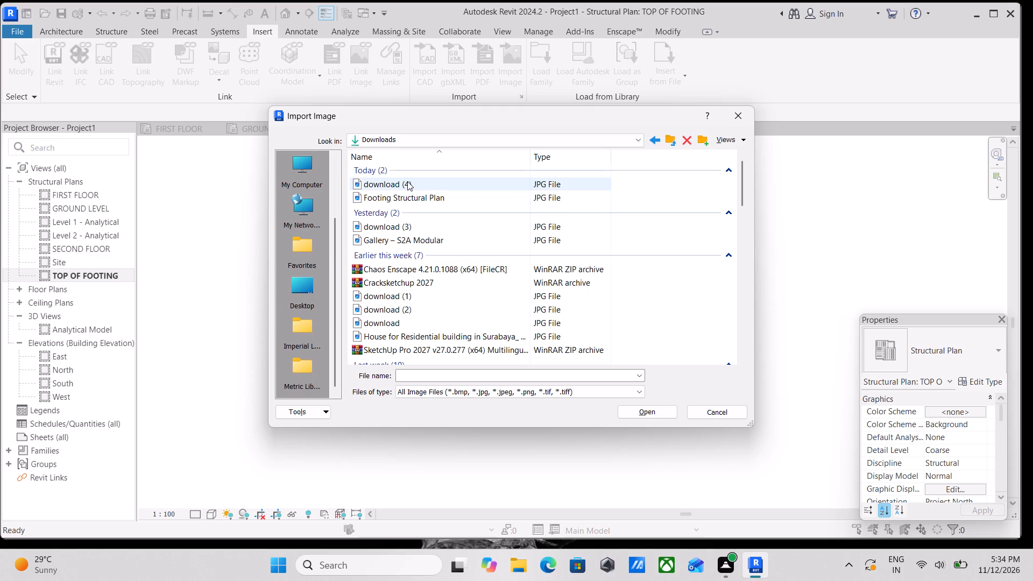
left_click(431, 198)
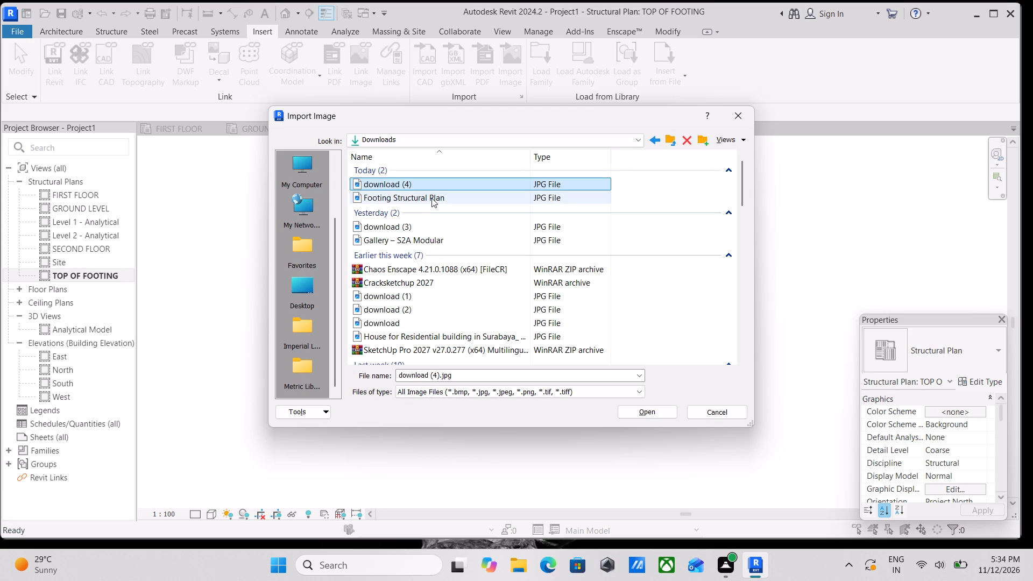
left_click(656, 412)
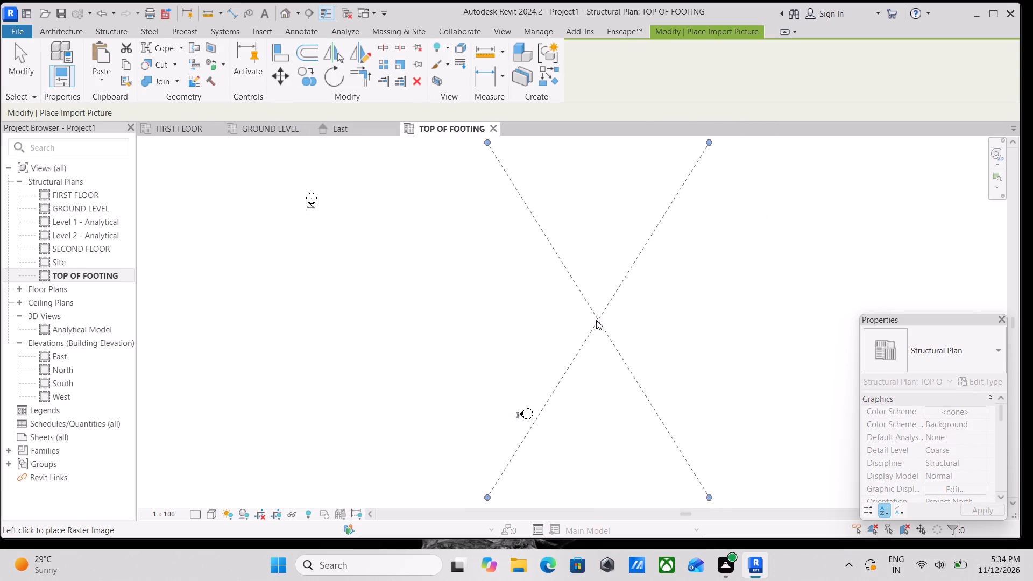
scroll(590, 320, "down", 9)
scroll(529, 344, "up", 5)
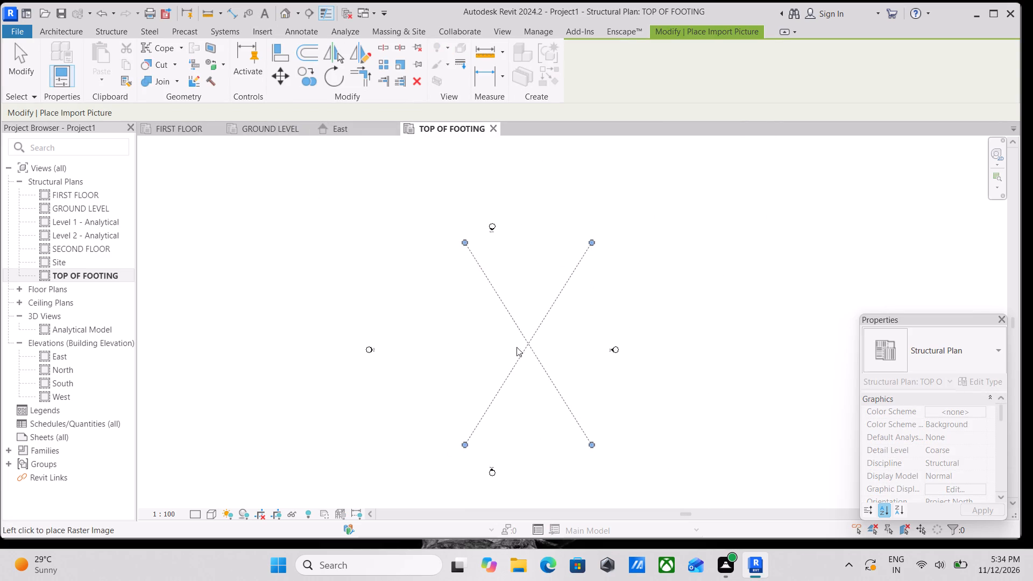
left_click(501, 349)
Enlarge the placed footing plan image proportionally from its upper corner to about 26580 wide and 42471 high.
scroll(506, 339, "up", 7)
middle_click_drag(479, 295, 478, 322)
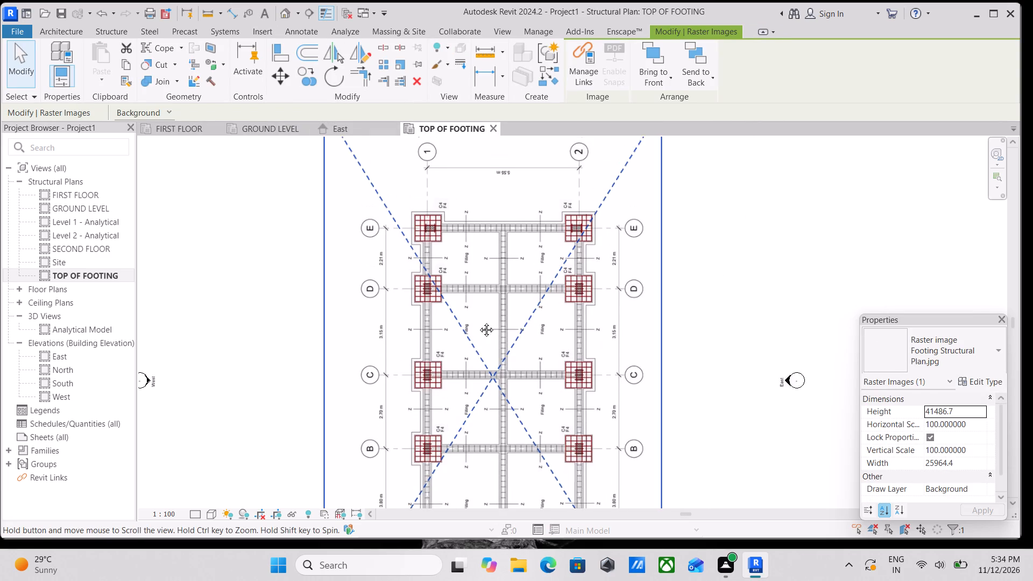
middle_click_drag(478, 322, 476, 344)
scroll(456, 241, "up", 14)
scroll(456, 239, "down", 6)
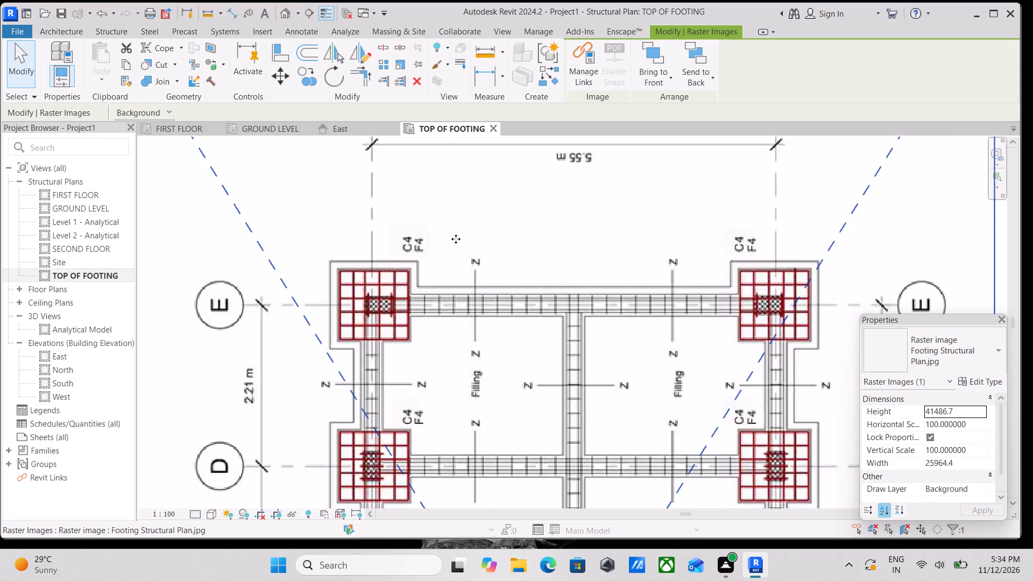
scroll(456, 239, "down", 12)
scroll(576, 260, "up", 3)
middle_click_drag(451, 252, 458, 300)
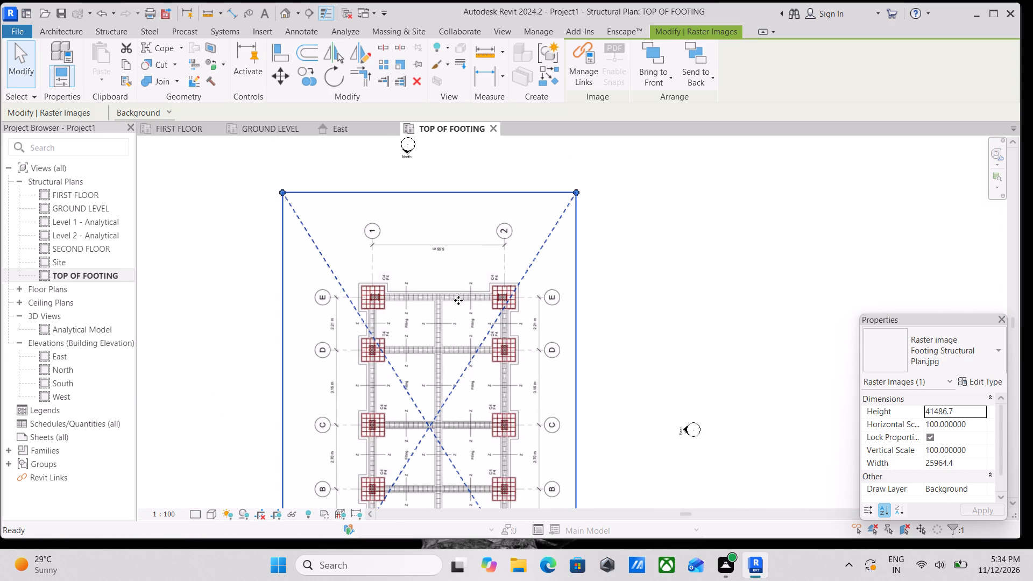
left_click_drag(576, 189, 586, 189)
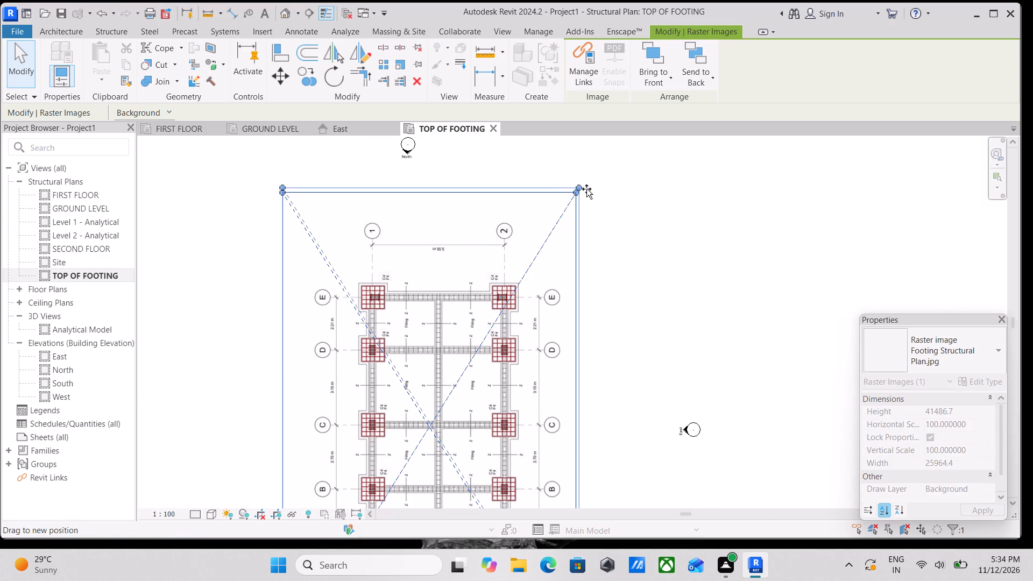
left_click_drag(586, 189, 601, 189)
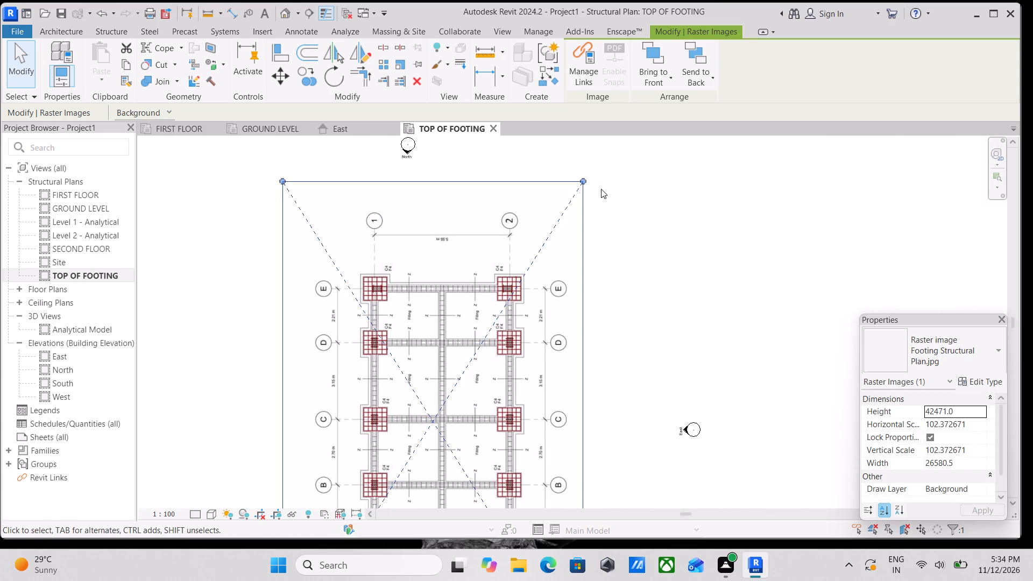
Examine the footings, beams and dimension text around grids D and E on the resized image.
scroll(489, 304, "up", 4)
scroll(359, 299, "up", 4)
middle_click_drag(358, 299, 387, 324)
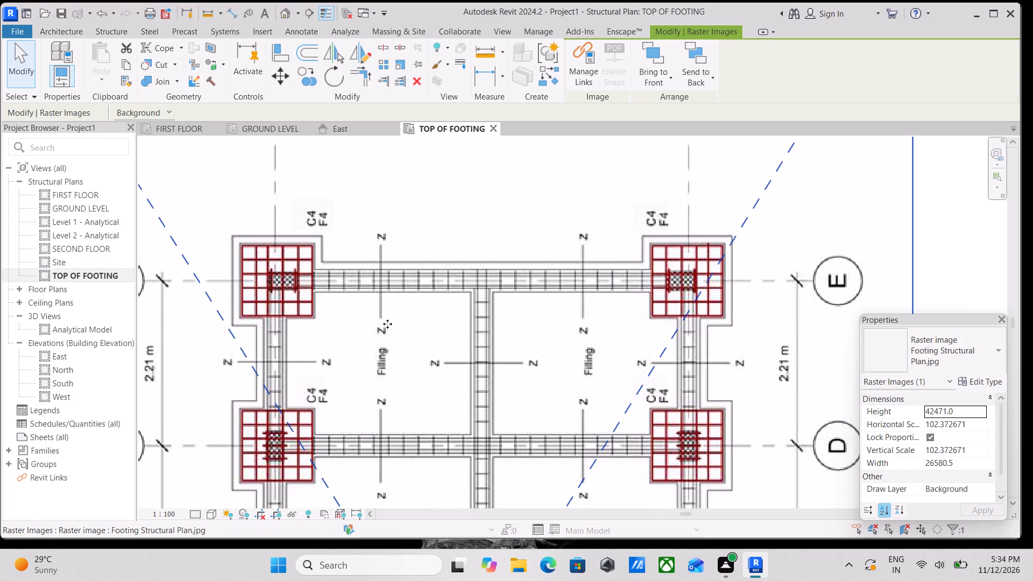
scroll(387, 324, "down", 10)
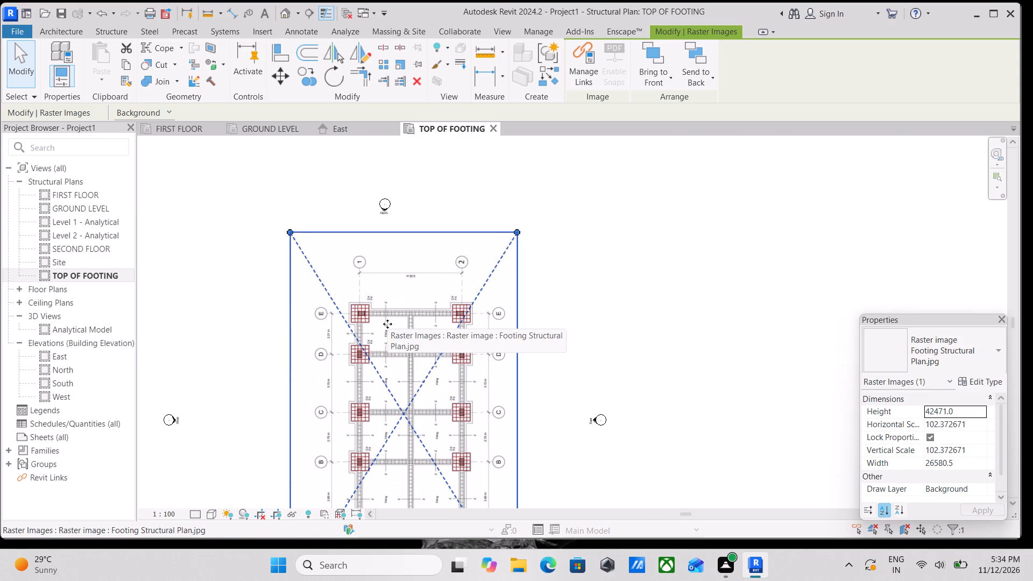
middle_click_drag(387, 324, 385, 284)
scroll(385, 284, "up", 10)
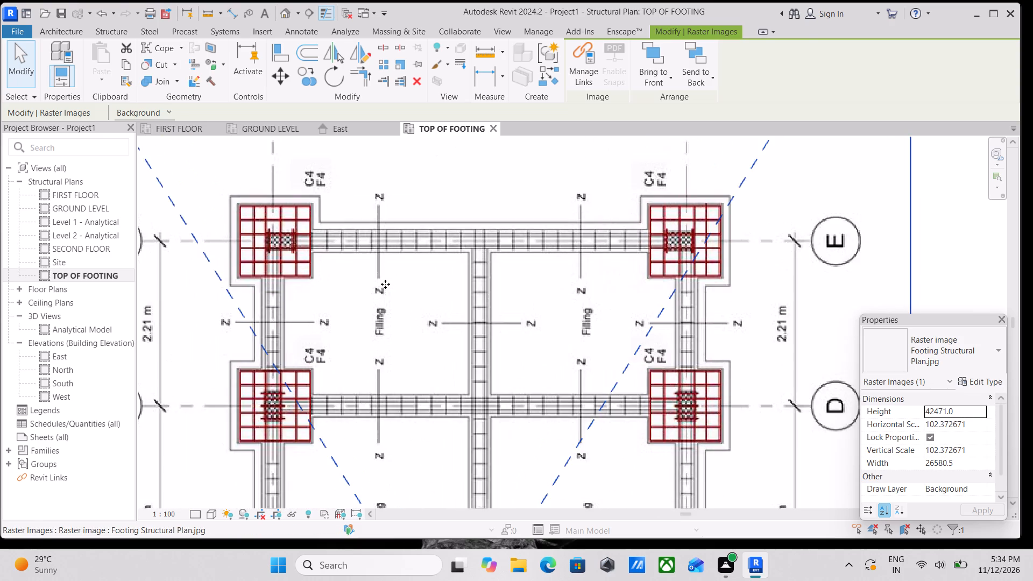
scroll(385, 284, "down", 8)
middle_click_drag(385, 284, 400, 310)
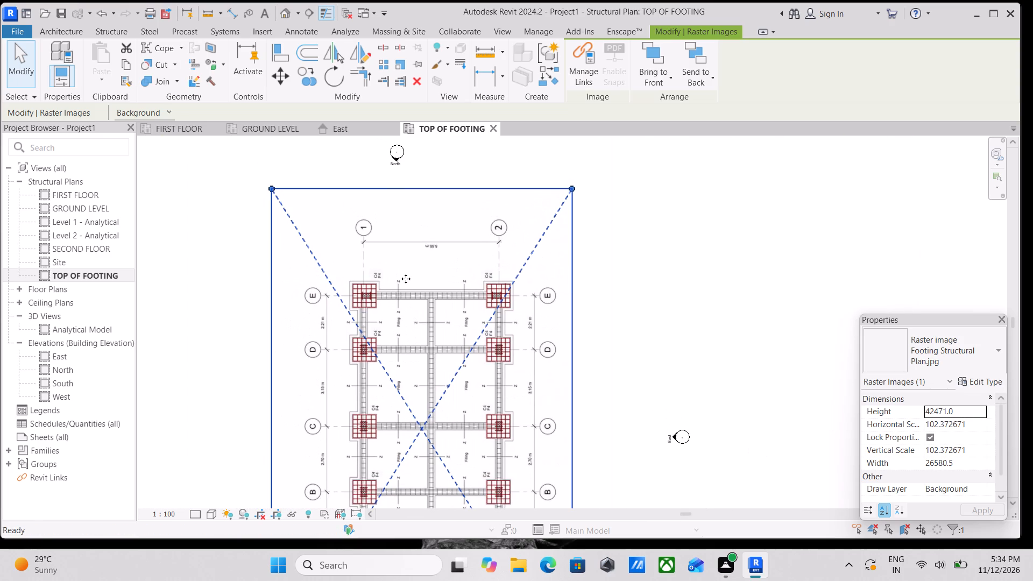
Rotate the footing plan image 90° clockwise about its centre with the Copy option on.
scroll(407, 273, "down", 4)
middle_click_drag(407, 273, 455, 242)
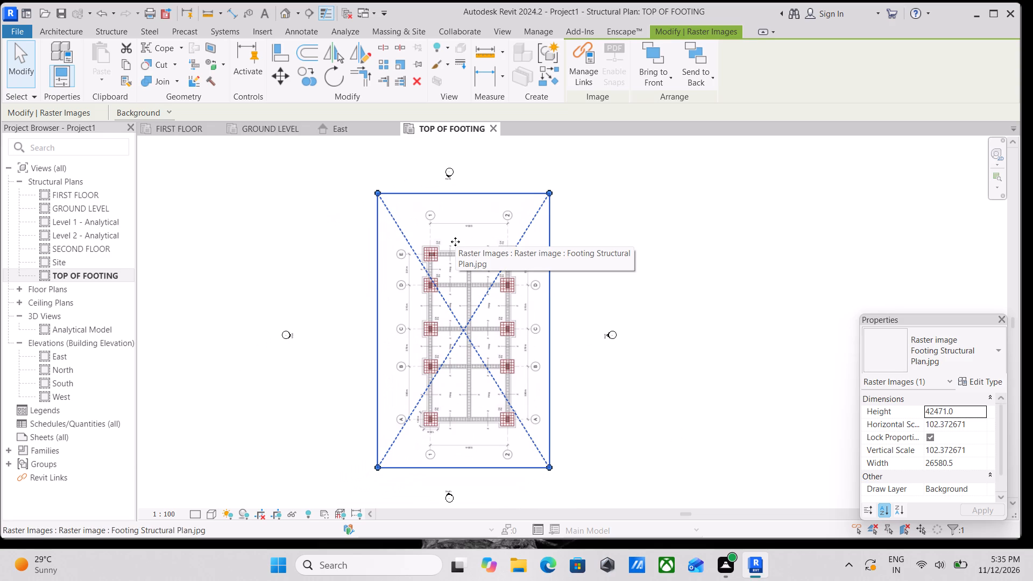
type("RO")
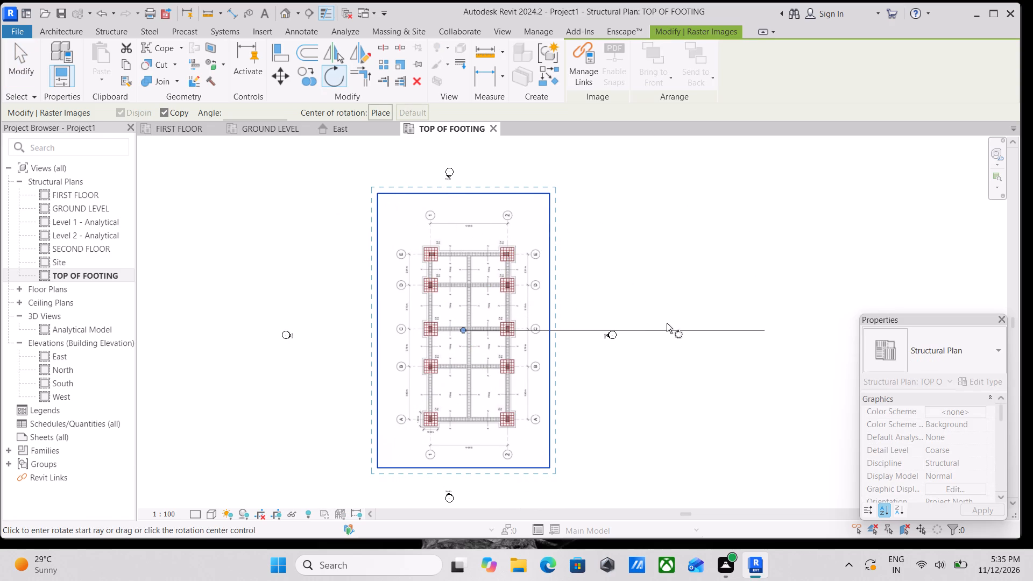
left_click(667, 322)
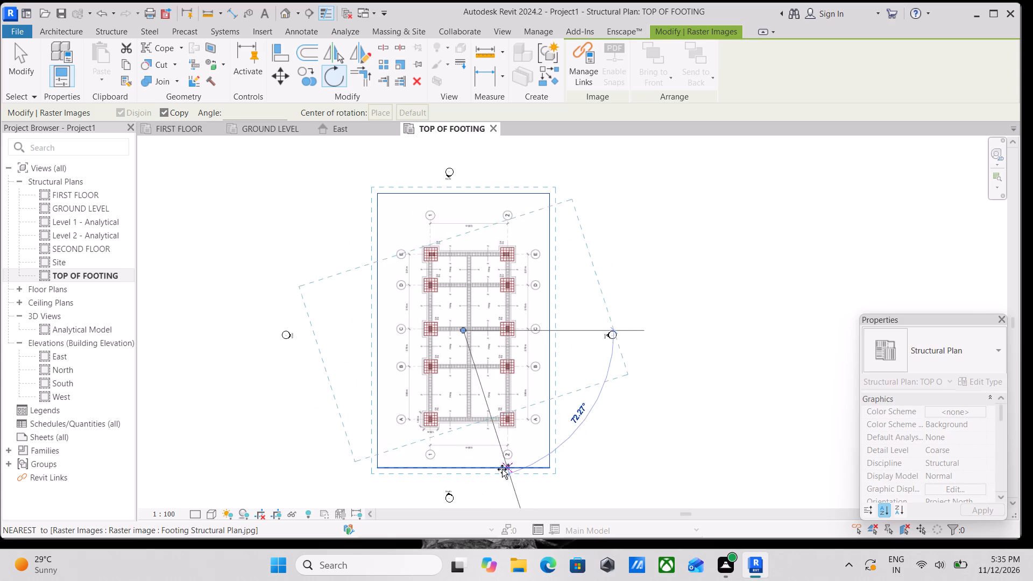
left_click(468, 471)
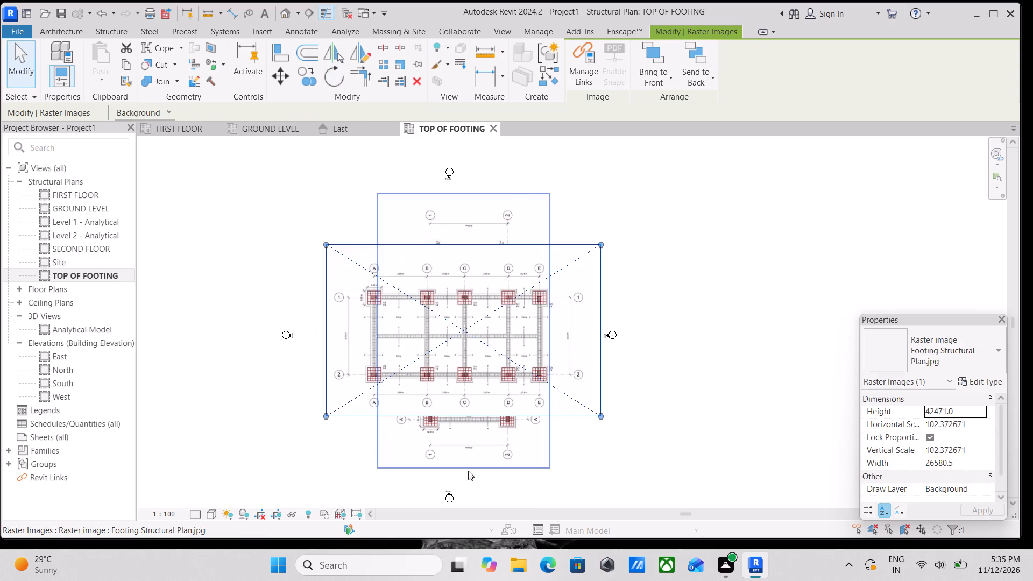
scroll(527, 372, "up", 2)
key("Escape")
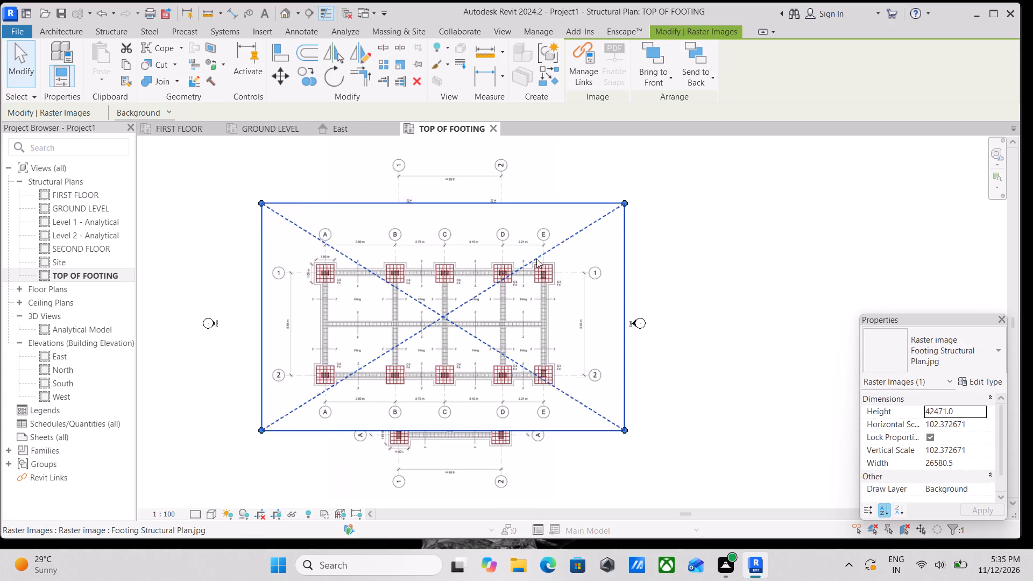
Delete the original unrotated footing plan image, leaving the rotated copy in place.
left_click(503, 166)
right_click(503, 166)
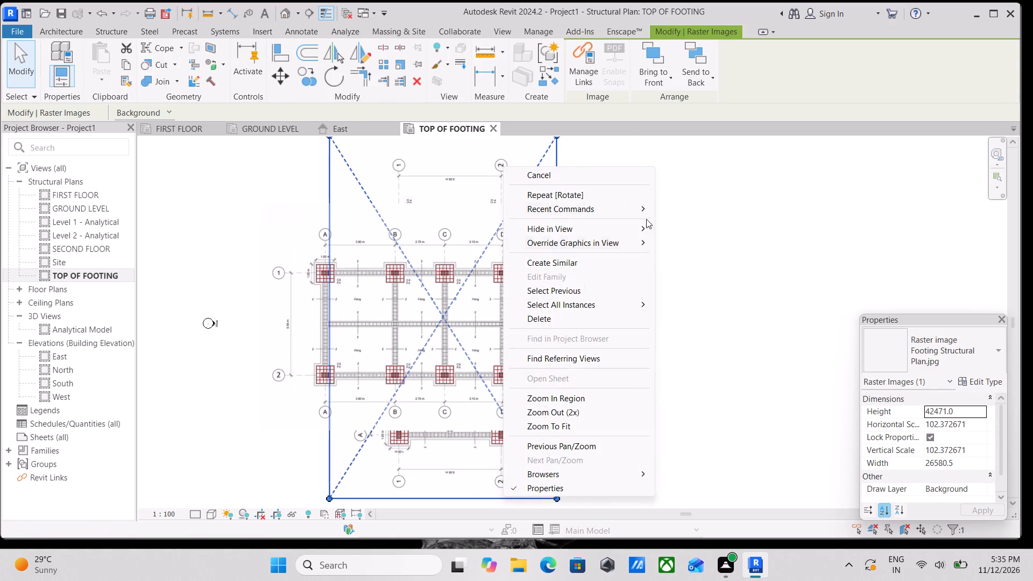
left_click(581, 322)
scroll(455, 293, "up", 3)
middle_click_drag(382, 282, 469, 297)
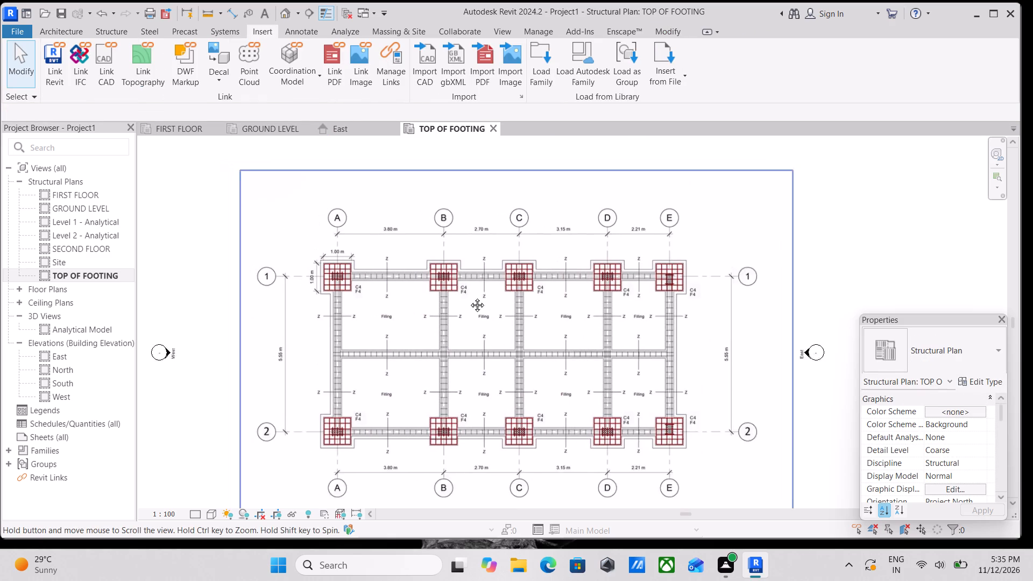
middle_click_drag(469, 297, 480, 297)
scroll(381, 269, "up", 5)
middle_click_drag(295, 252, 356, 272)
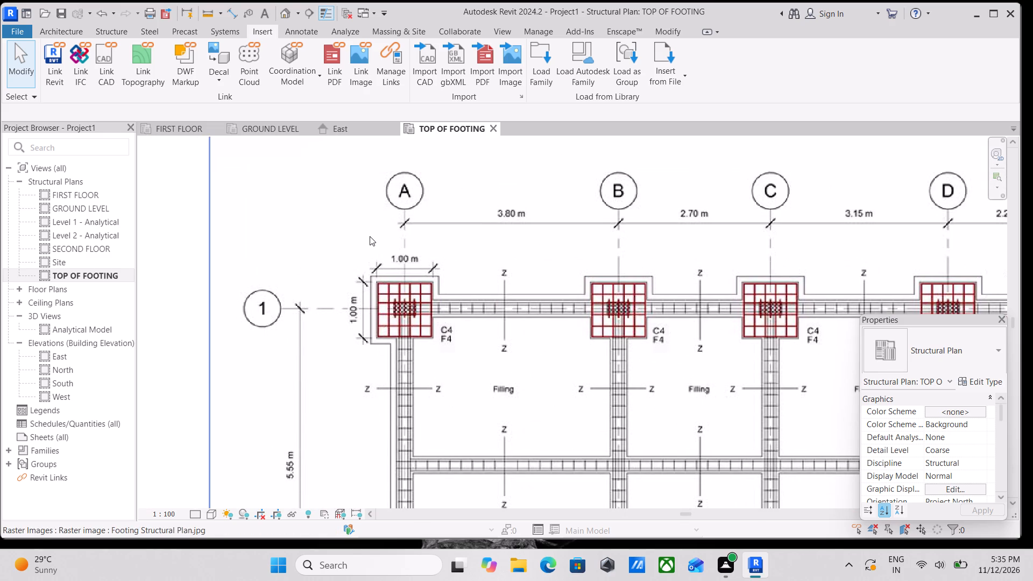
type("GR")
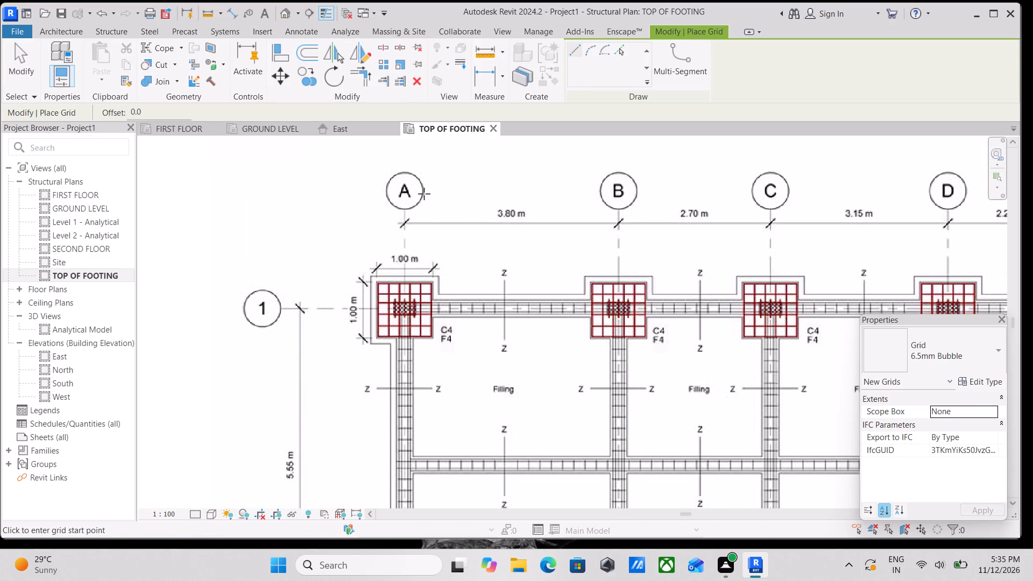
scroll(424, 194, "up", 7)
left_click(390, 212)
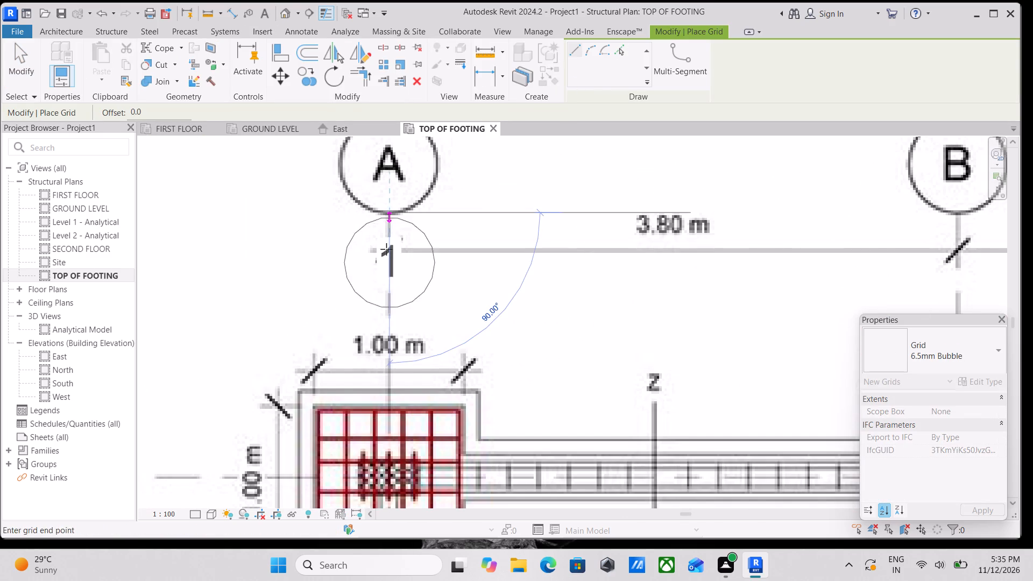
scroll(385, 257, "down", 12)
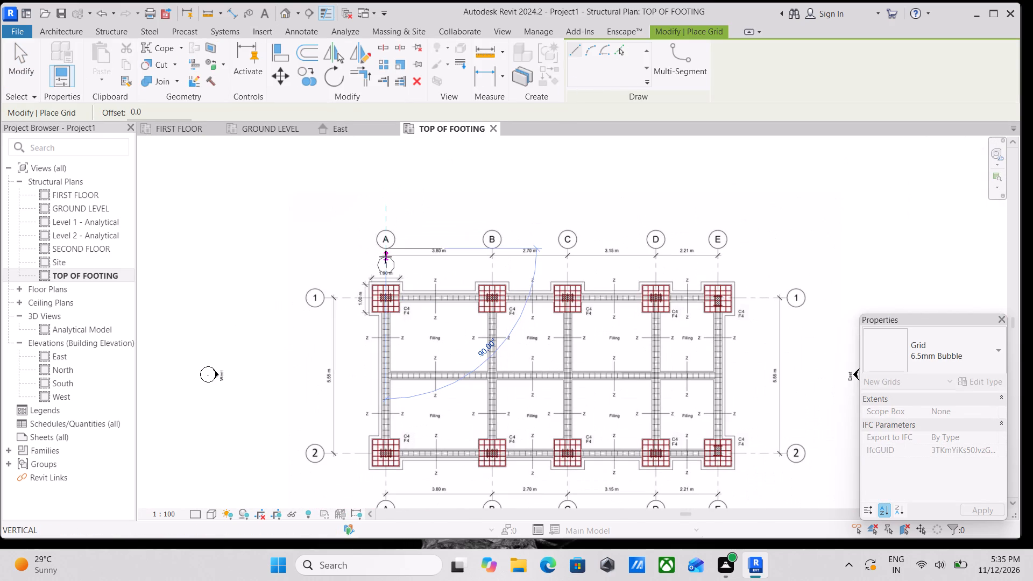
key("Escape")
Draw a vertical grid line over the plan image's grid A, from its lower bubble up to its upper bubble.
middle_click_drag(385, 257, 380, 247)
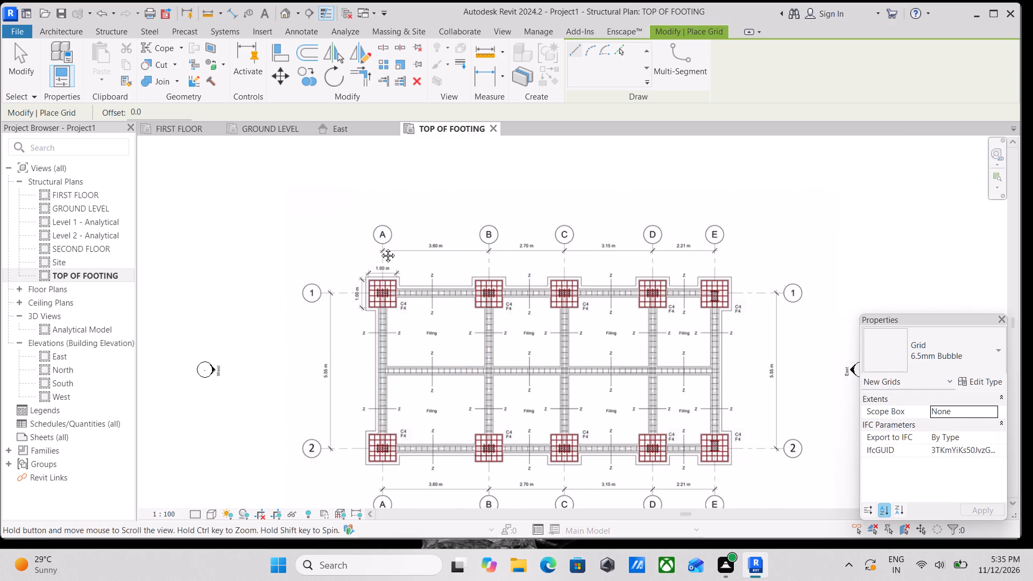
middle_click_drag(380, 247, 388, 170)
scroll(394, 429, "up", 4)
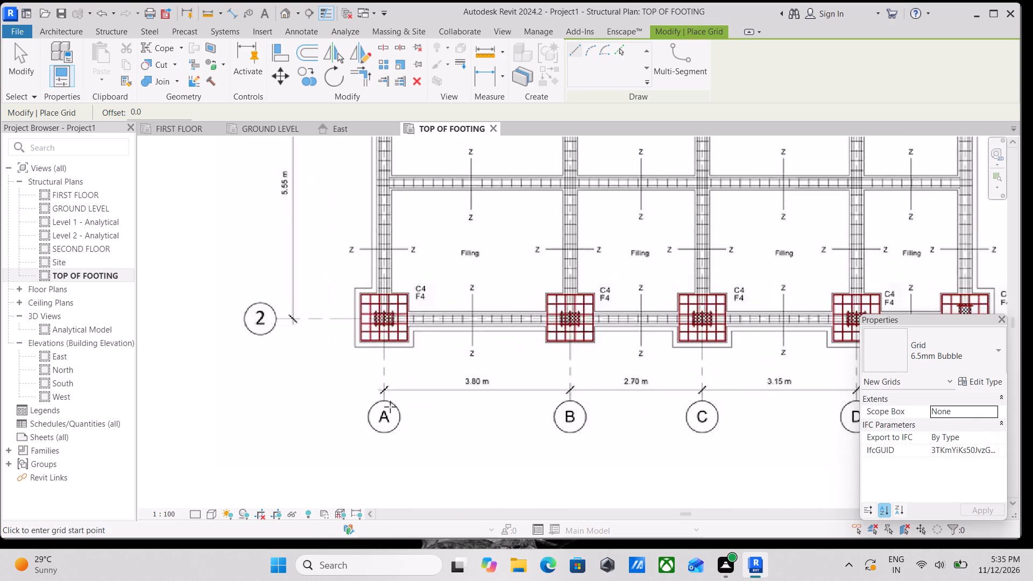
scroll(390, 407, "up", 3)
left_click(383, 398)
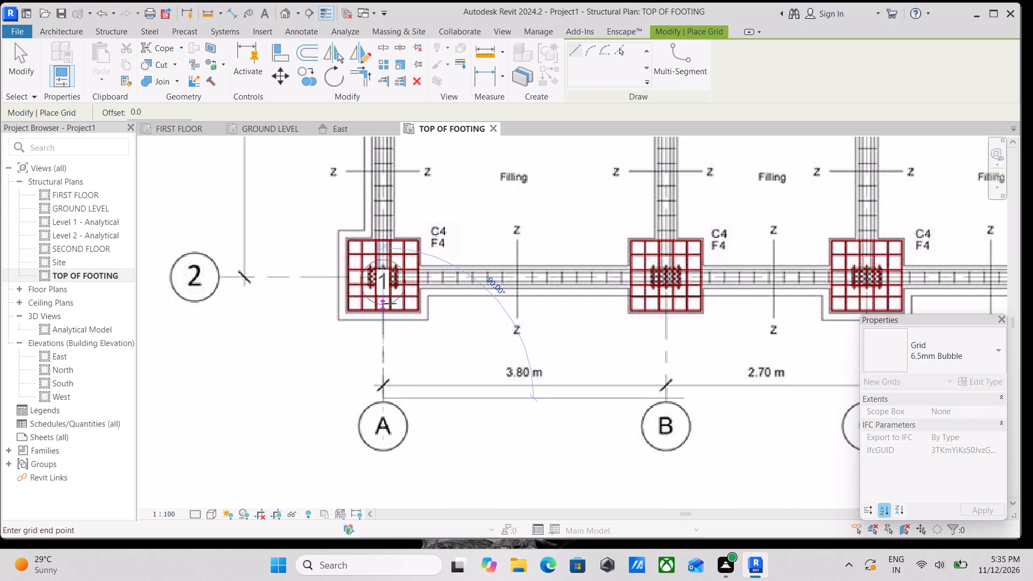
scroll(390, 297, "down", 3)
middle_click_drag(390, 296, 401, 403)
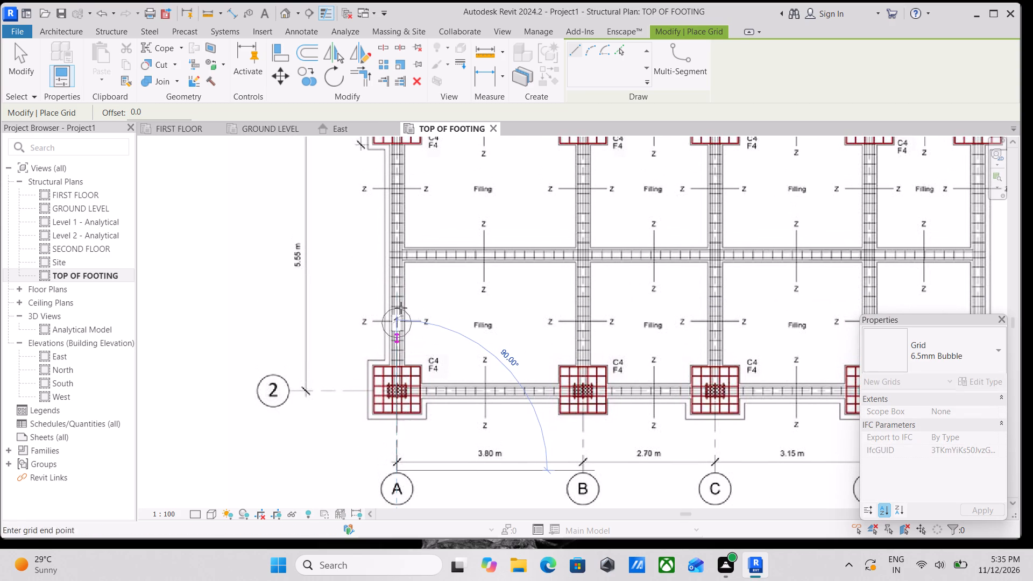
scroll(400, 212, "down", 5)
middle_click_drag(400, 212, 414, 406)
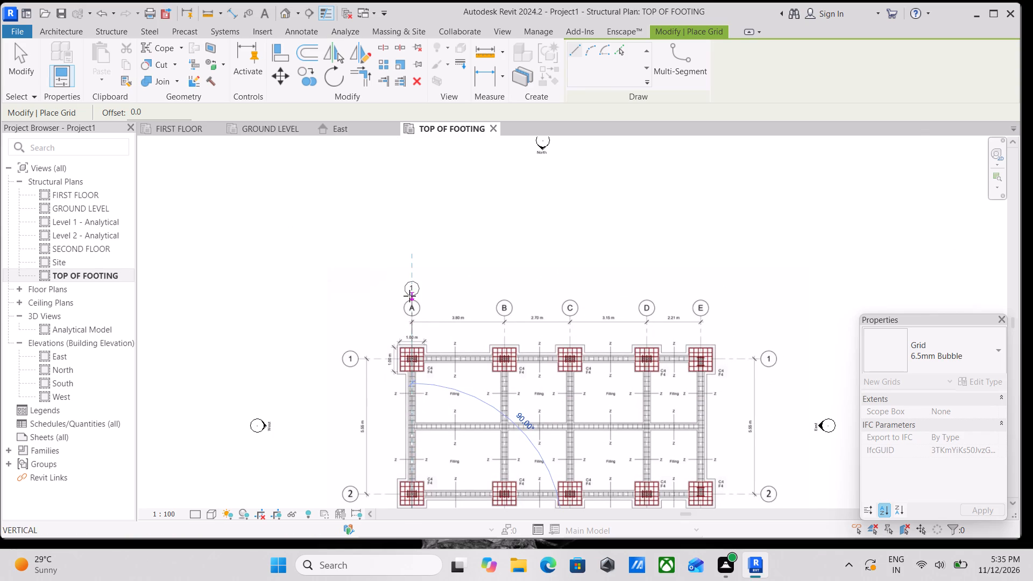
scroll(409, 296, "up", 6)
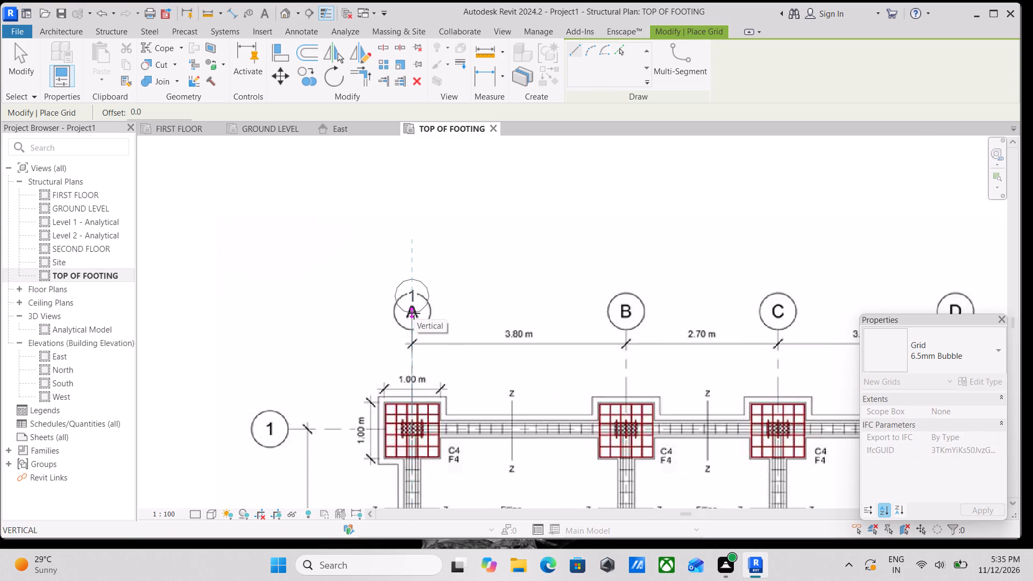
scroll(414, 313, "up", 3)
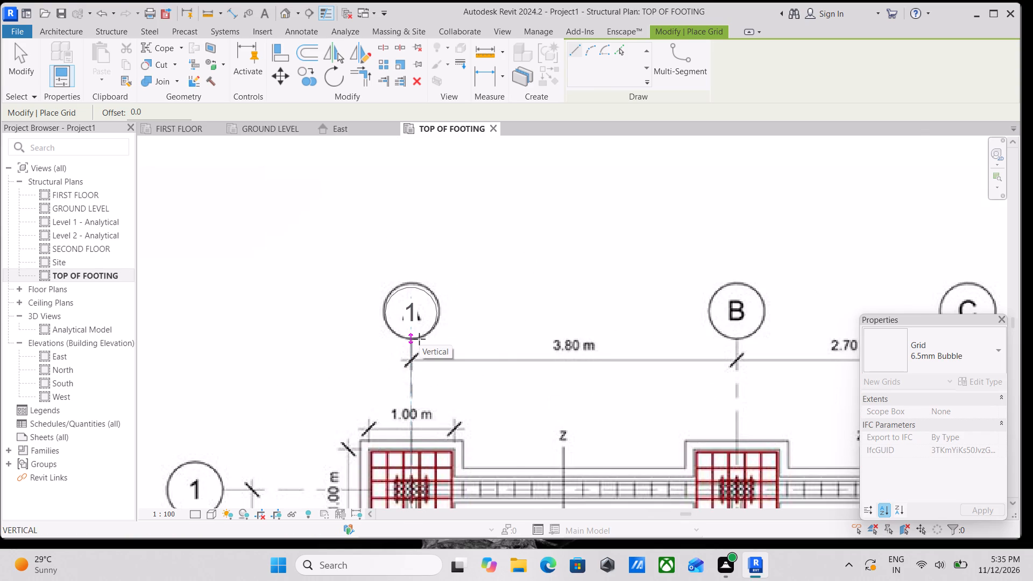
left_click(420, 337)
key("Escape")
scroll(420, 337, "down", 1)
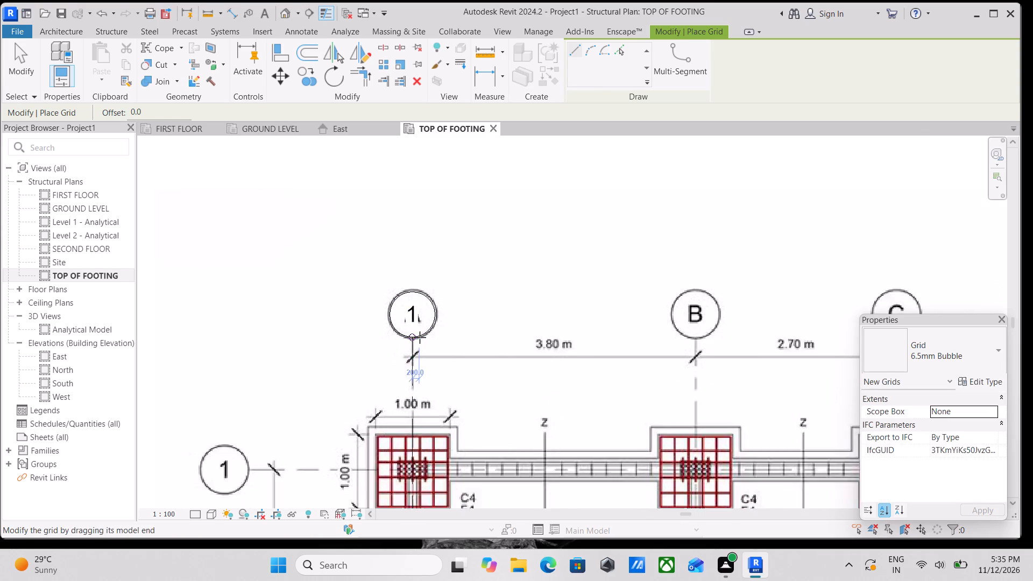
scroll(420, 337, "down", 2)
key("space")
key("space")
scroll(427, 289, "up", 3)
key("space")
key("space")
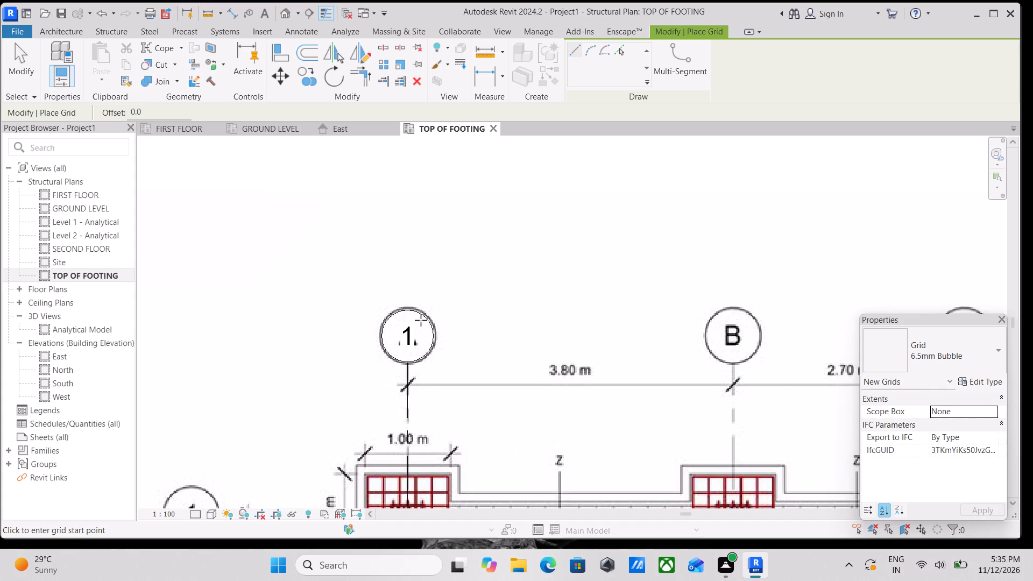
key("Escape")
key("Escape")
Rename the new grid line as A.
double_click(407, 335)
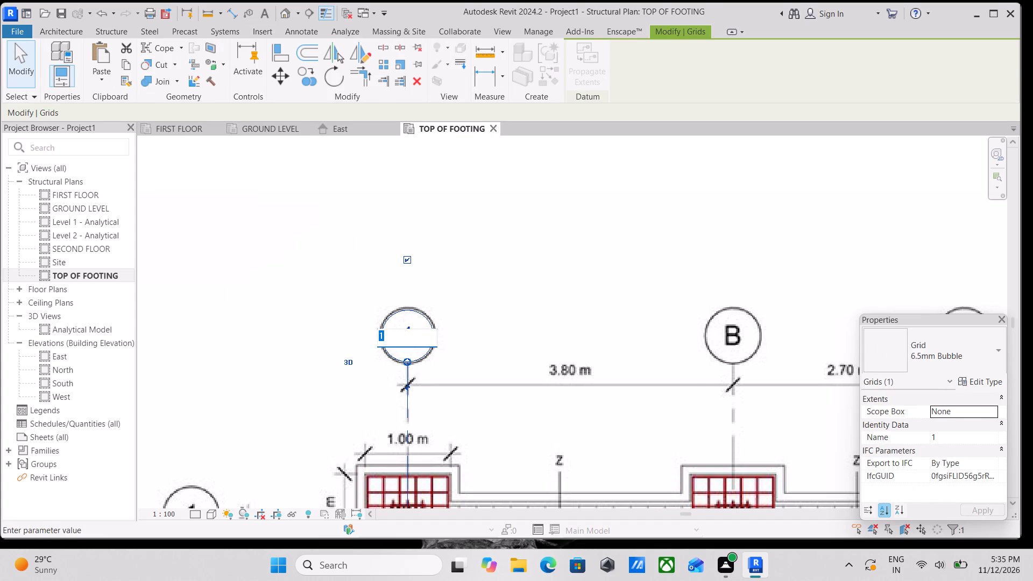
key("a")
key("Return")
Show the grid bubble at the lower end of grid A as well.
scroll(407, 335, "down", 11)
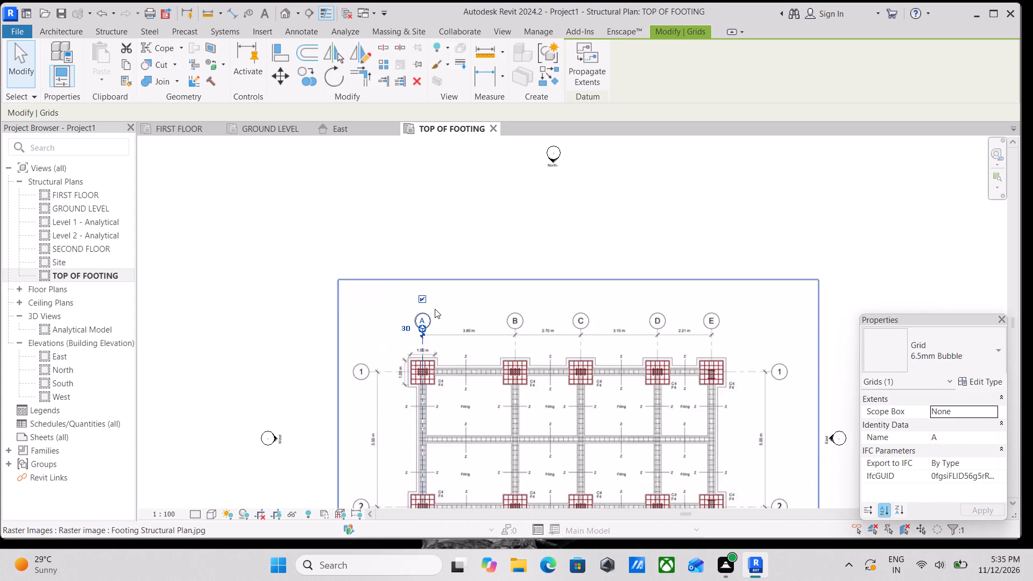
scroll(435, 309, "down", 5)
scroll(445, 523, "up", 18)
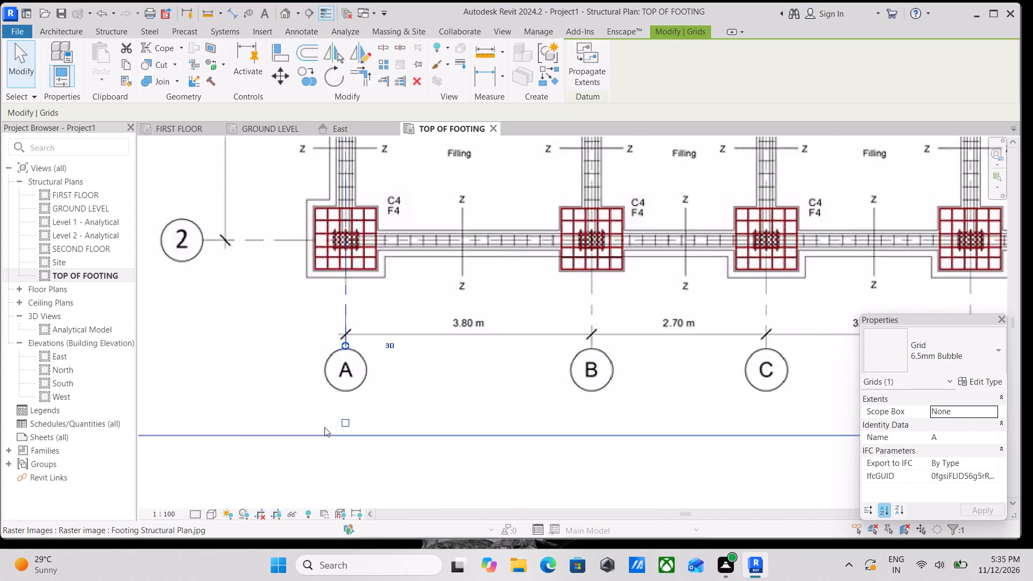
scroll(324, 427, "up", 1)
left_click(353, 422)
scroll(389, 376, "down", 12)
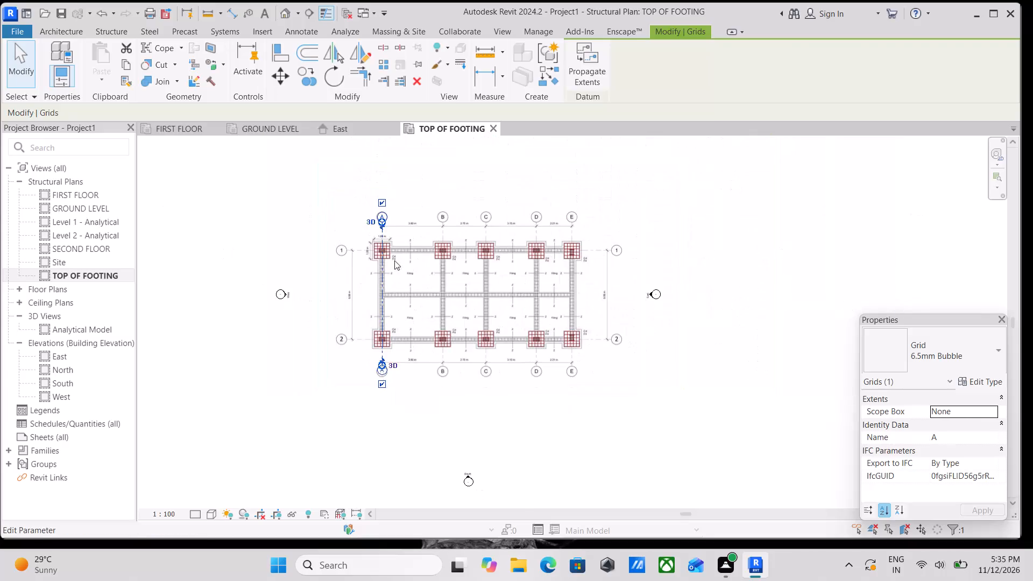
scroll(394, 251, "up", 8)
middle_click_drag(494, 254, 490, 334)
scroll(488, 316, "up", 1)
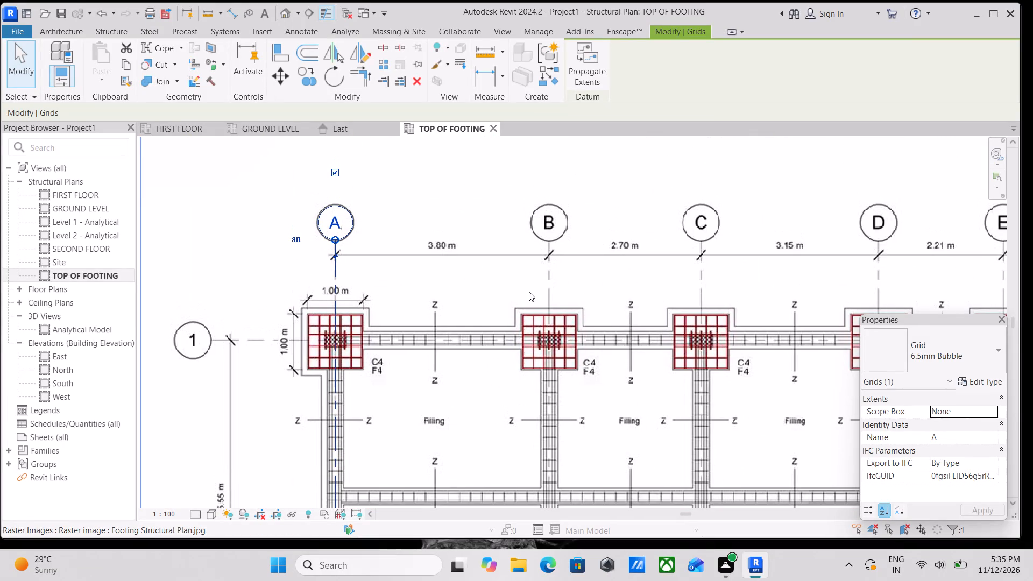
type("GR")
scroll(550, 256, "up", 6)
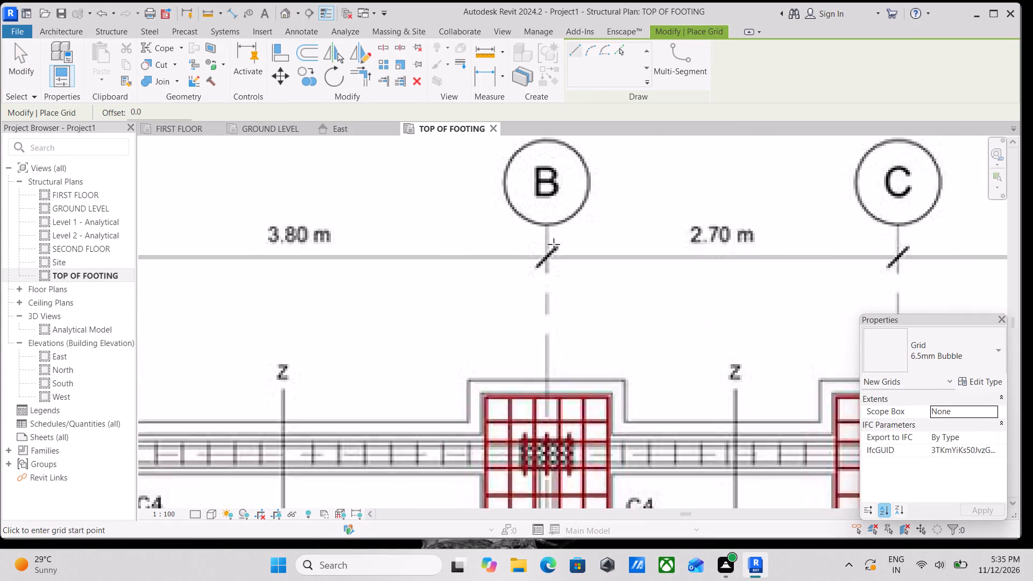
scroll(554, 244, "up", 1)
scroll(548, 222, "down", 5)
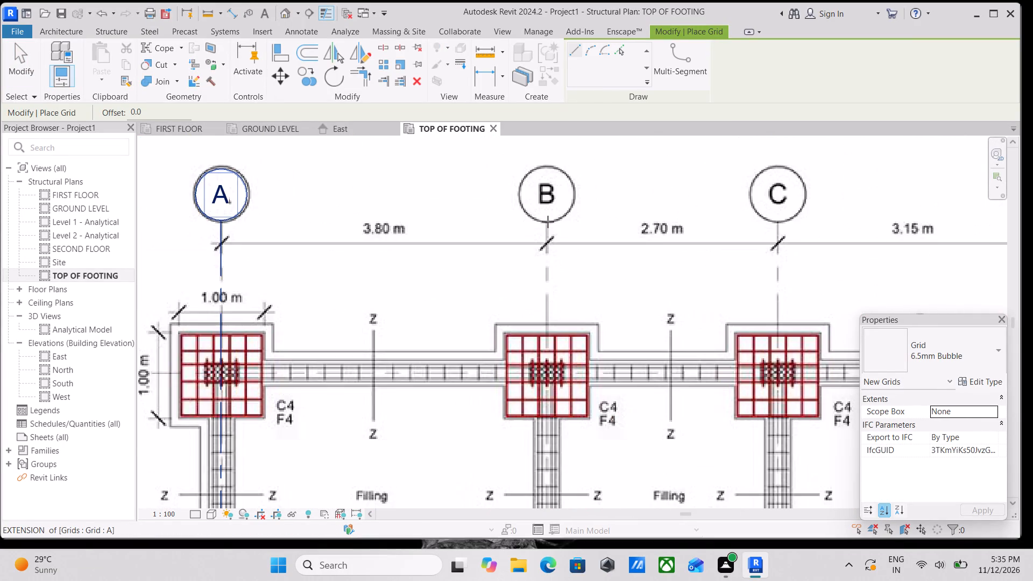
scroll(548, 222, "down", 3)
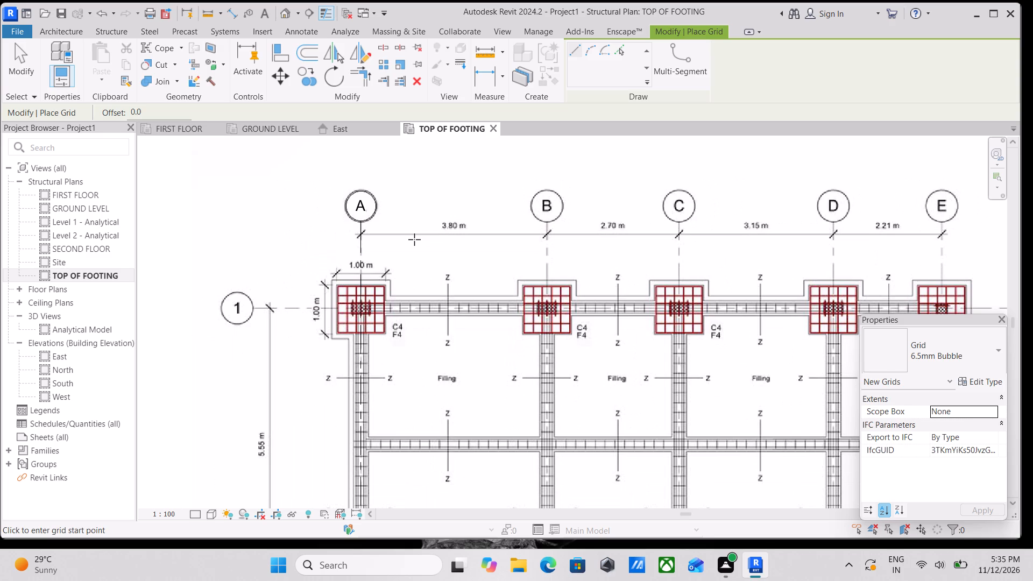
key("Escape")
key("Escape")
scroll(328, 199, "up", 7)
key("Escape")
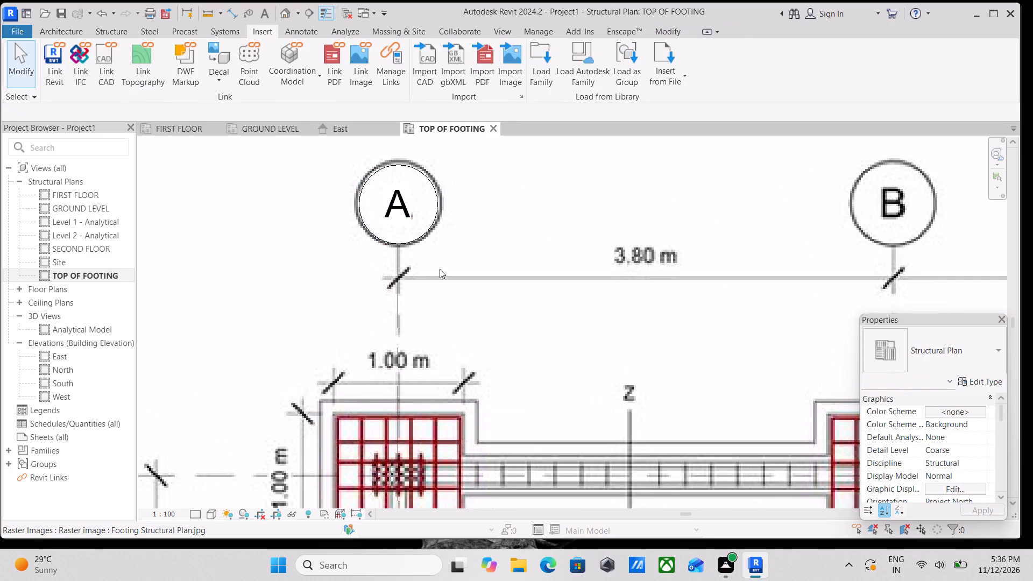
Create a second grid line offset 3.80 m from grid A, towards the image's grid B, with Pick Lines.
scroll(636, 297, "up", 1)
middle_click_drag(636, 297, 519, 306)
scroll(521, 308, "down", 2)
scroll(436, 303, "down", 2)
middle_click_drag(436, 303, 454, 307)
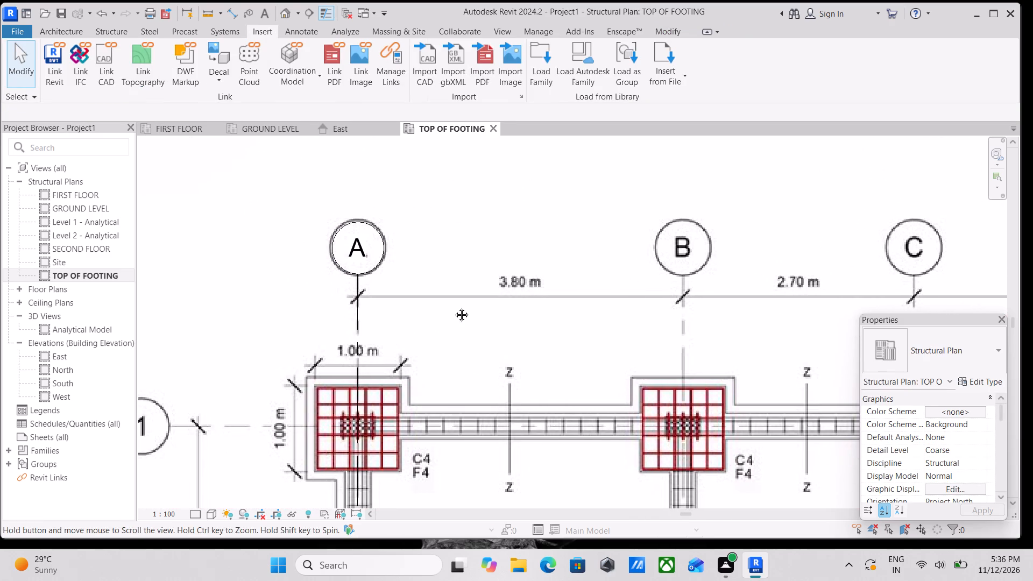
middle_click_drag(454, 307, 455, 307)
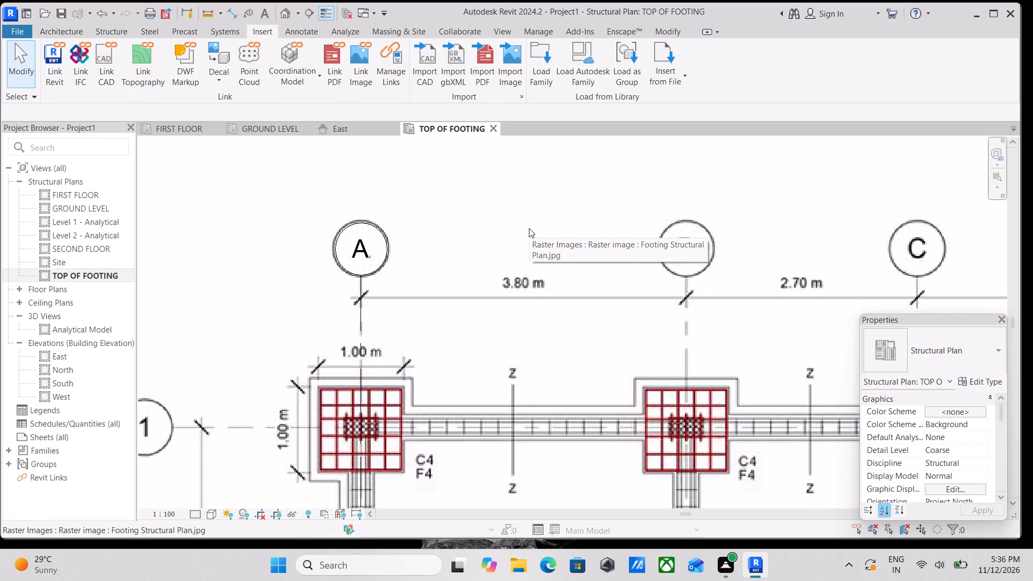
type("GR")
left_click(617, 47)
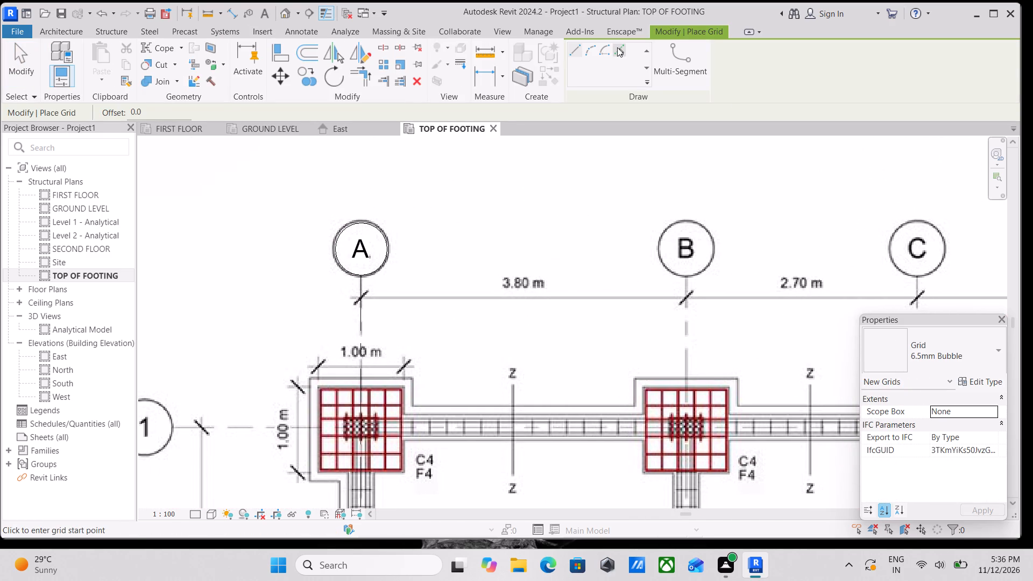
left_click_drag(157, 109, 101, 119)
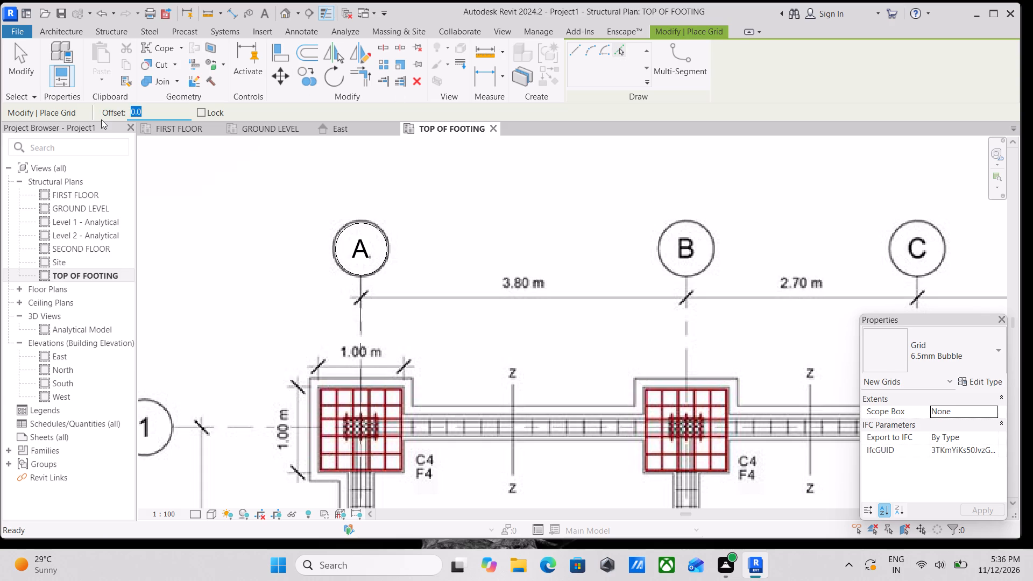
type("3.8")
key("0")
key("m")
key("Return")
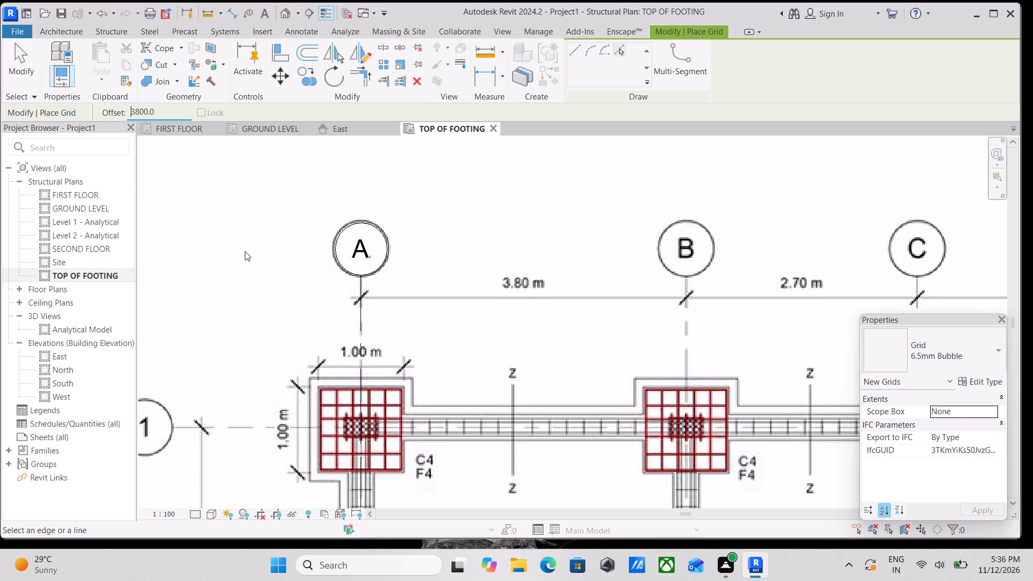
left_click(363, 324)
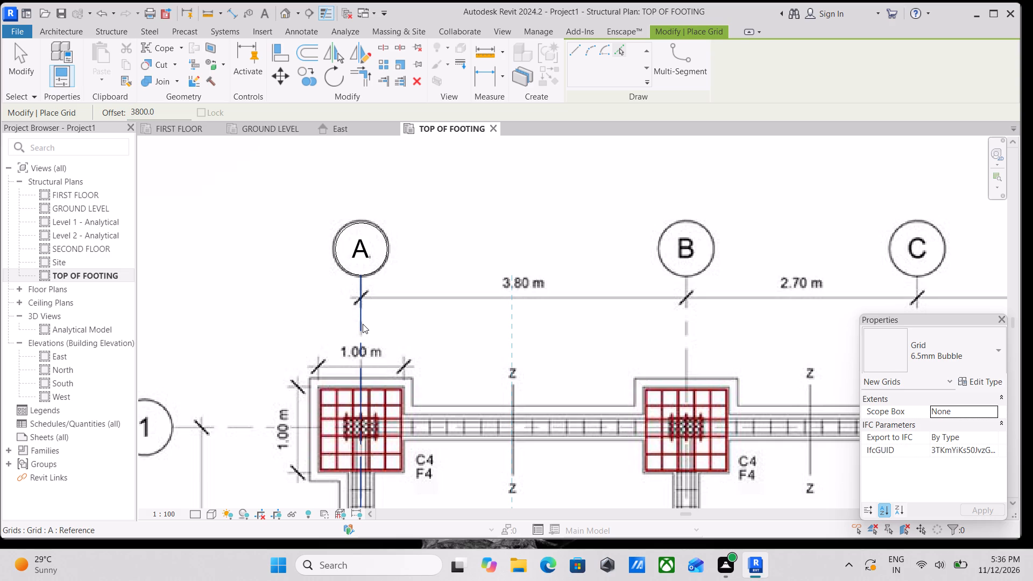
key("Escape")
scroll(519, 314, "down", 4)
scroll(562, 308, "down", 2)
key("Escape")
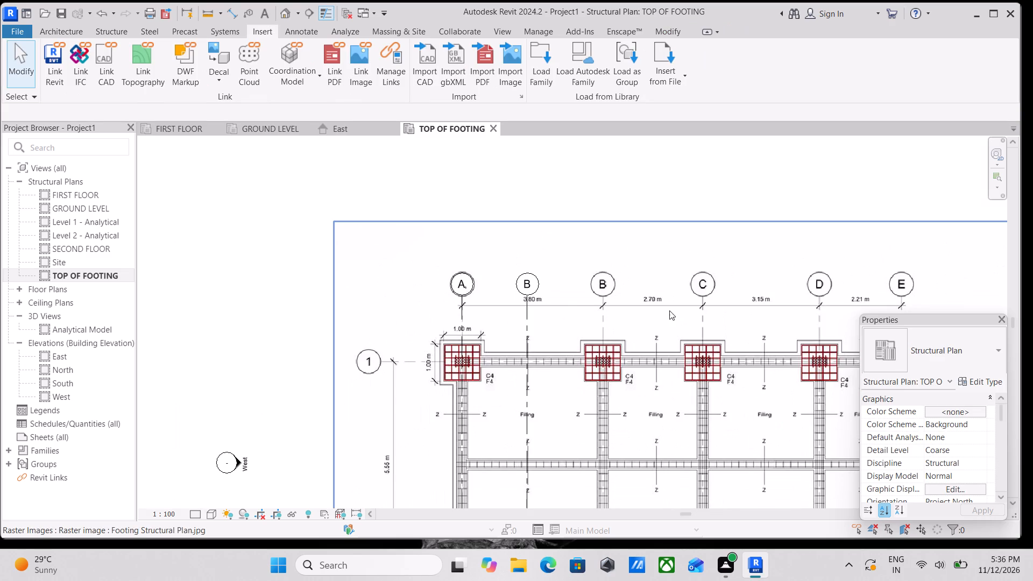
Shrink the footing plan image from its upper-right corner to a height of about 39803.
key("space")
scroll(669, 310, "down", 3)
middle_click_drag(669, 310, 578, 273)
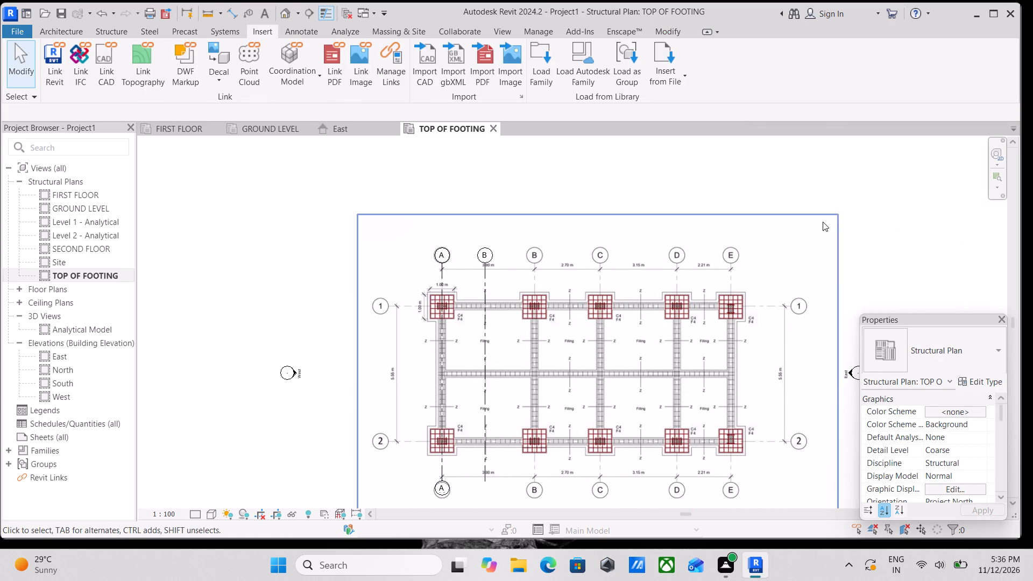
left_click(823, 222)
left_click_drag(838, 212, 815, 218)
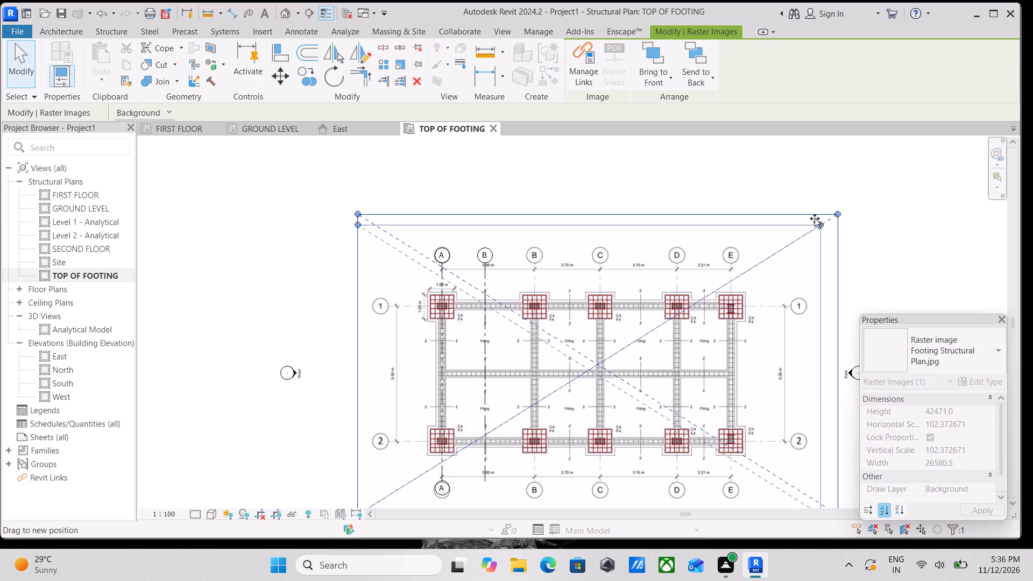
left_click_drag(815, 218, 804, 225)
Resize the plan image from its upper-left corner to a height of about 39283, bringing its grid A onto grid line A.
scroll(713, 325, "up", 3)
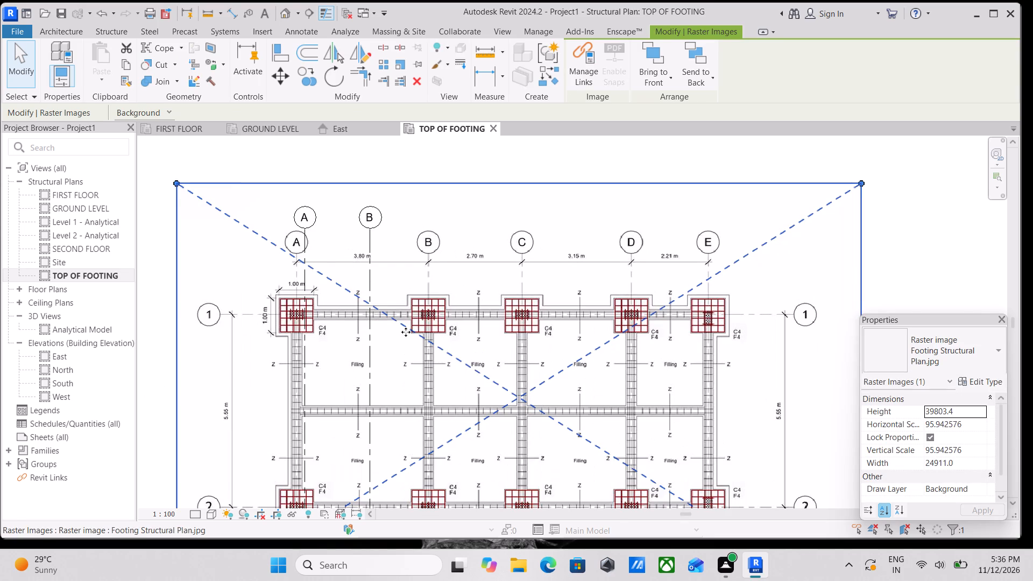
scroll(202, 322, "up", 2)
scroll(211, 232, "down", 1)
middle_click_drag(211, 232, 313, 271)
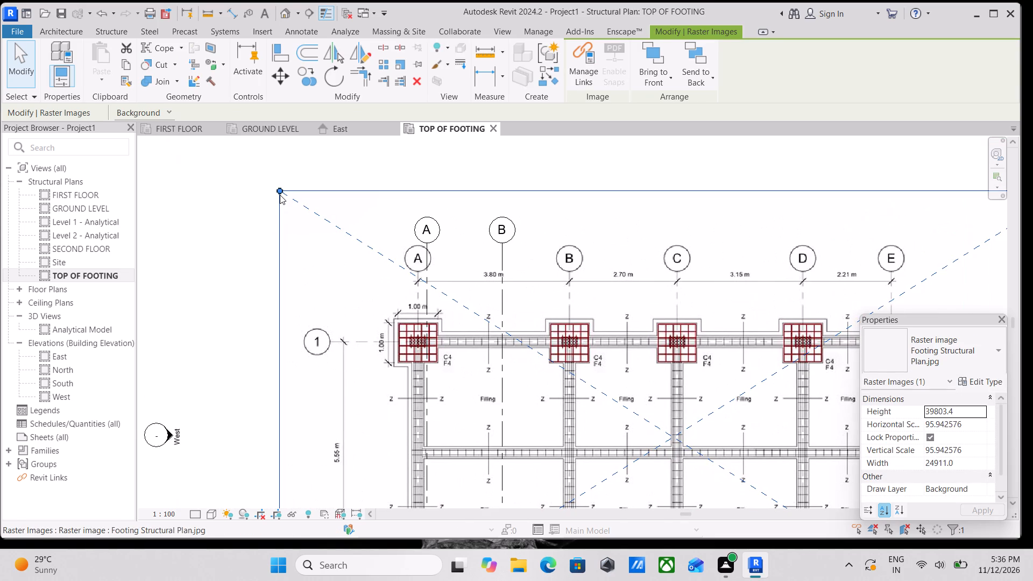
left_click_drag(279, 194, 344, 217)
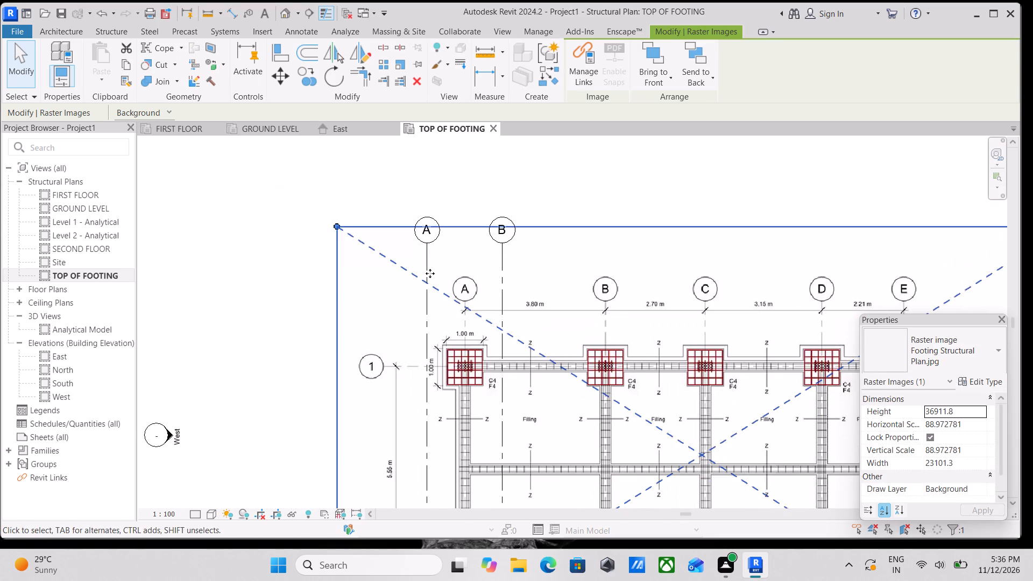
left_click_drag(337, 228, 313, 211)
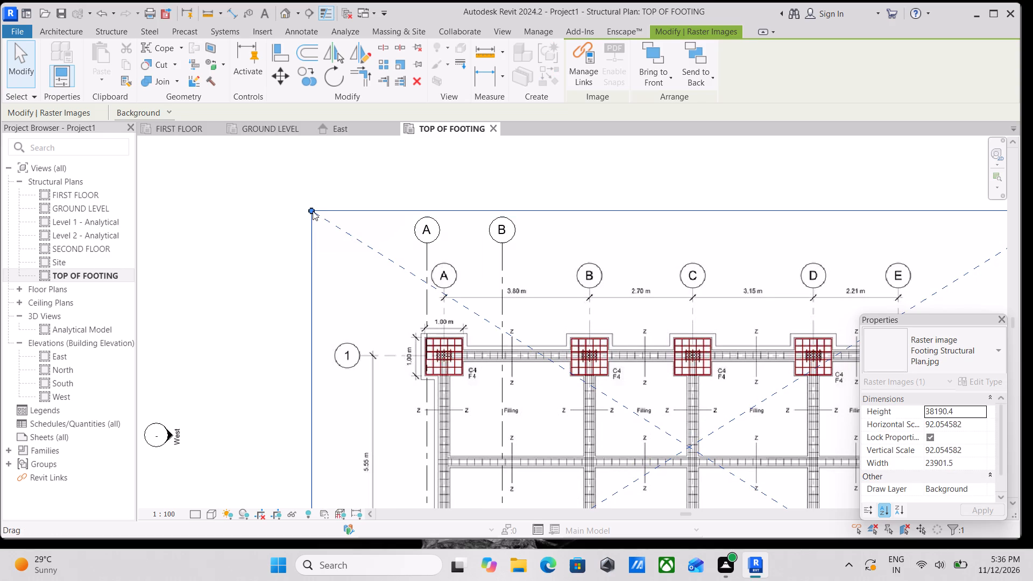
left_click_drag(313, 211, 289, 201)
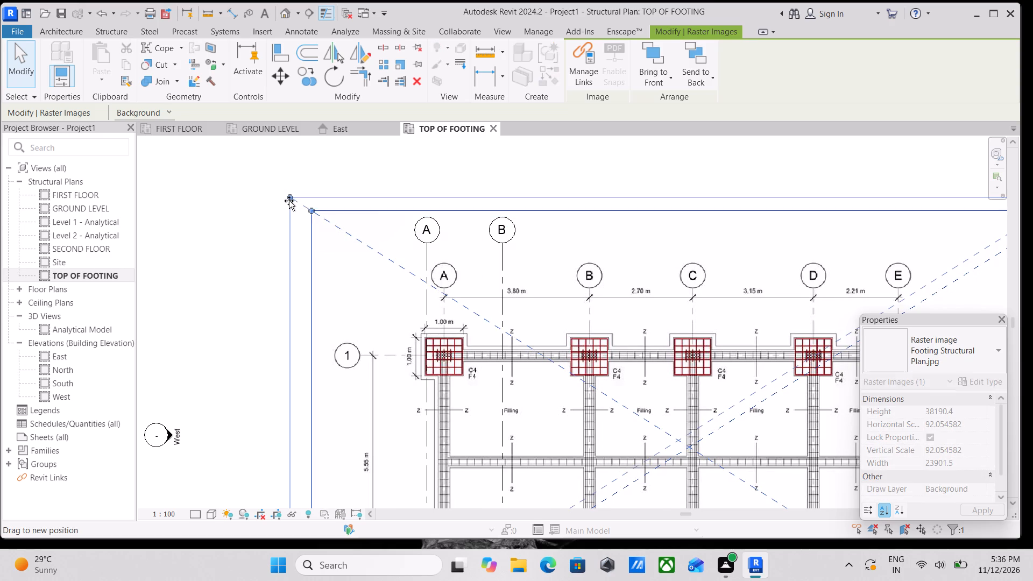
scroll(370, 318, "up", 4)
scroll(469, 328, "up", 3)
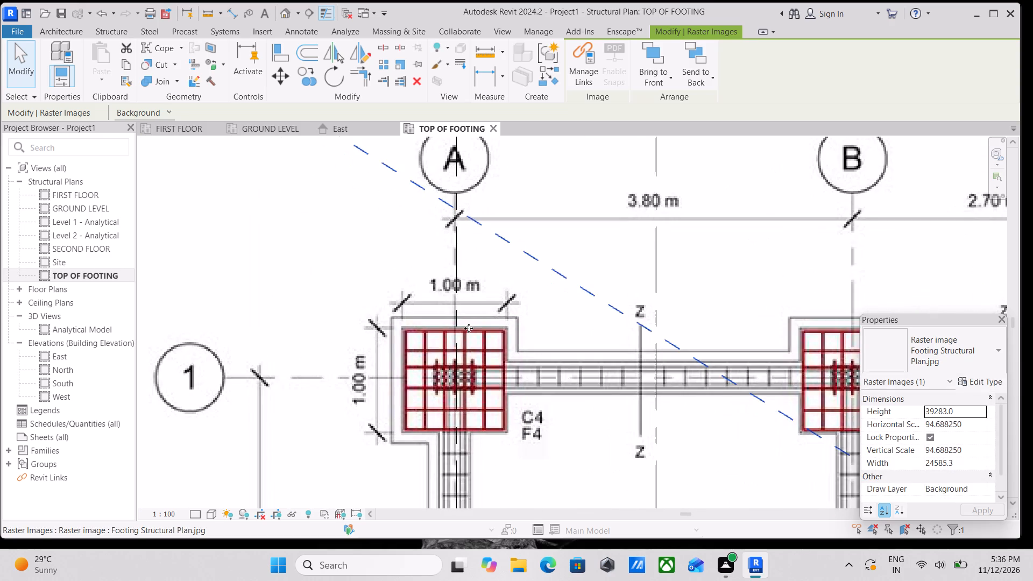
Shrink the plan image from its upper-right corner to a height of about 35348.
scroll(469, 328, "down", 5)
scroll(555, 316, "down", 3)
middle_click_drag(563, 311, 429, 304)
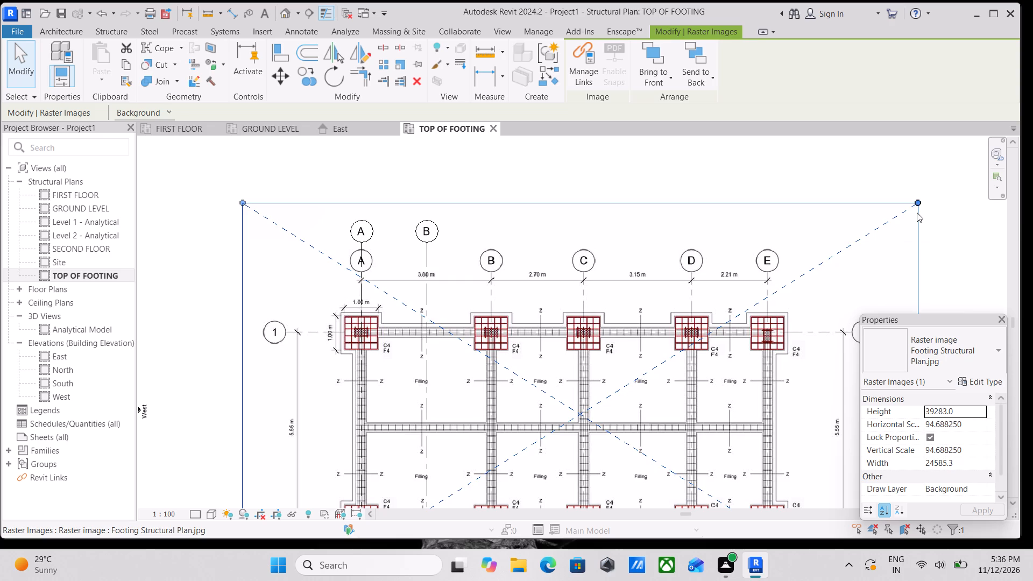
left_click_drag(917, 202, 844, 236)
Nudge the plan image sideways and slightly up until its grid A lies on grid line A.
middle_click_drag(469, 395, 500, 363)
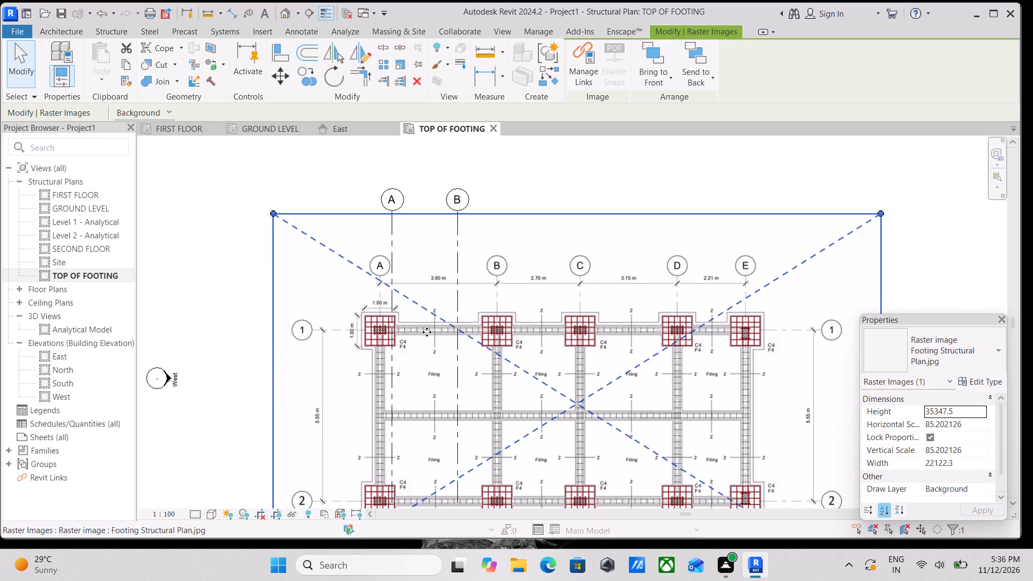
key("Right")
key("Right")
key("Right")
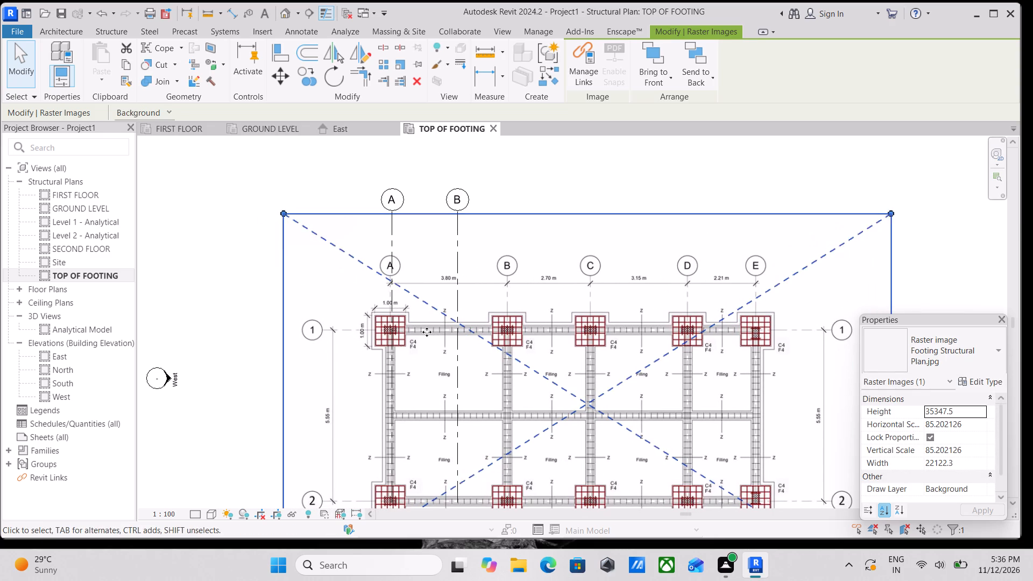
key("Right")
key("Right")
key("Left")
key("Left")
scroll(427, 332, "up", 6)
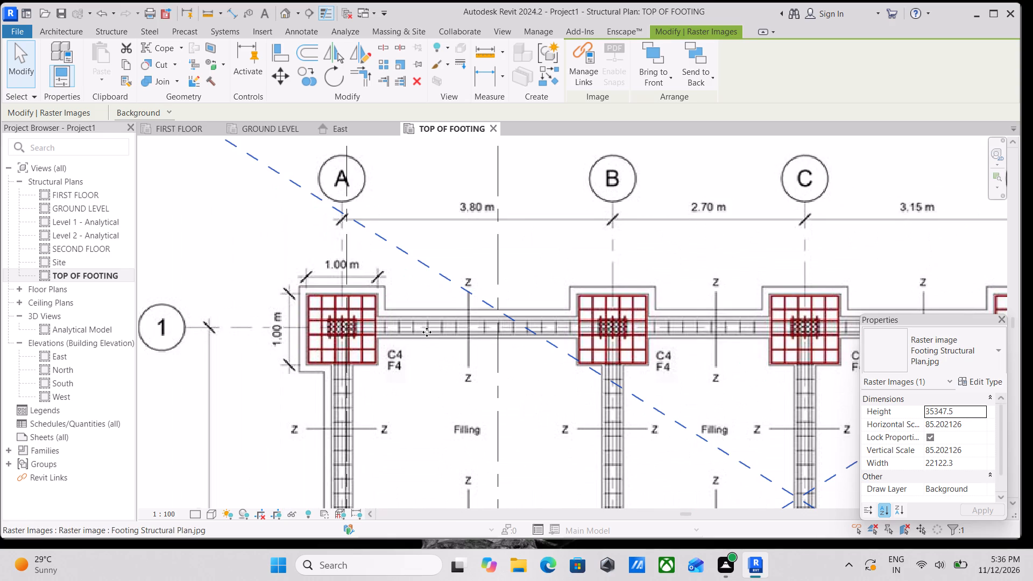
key("Right")
key("Right")
key("Left")
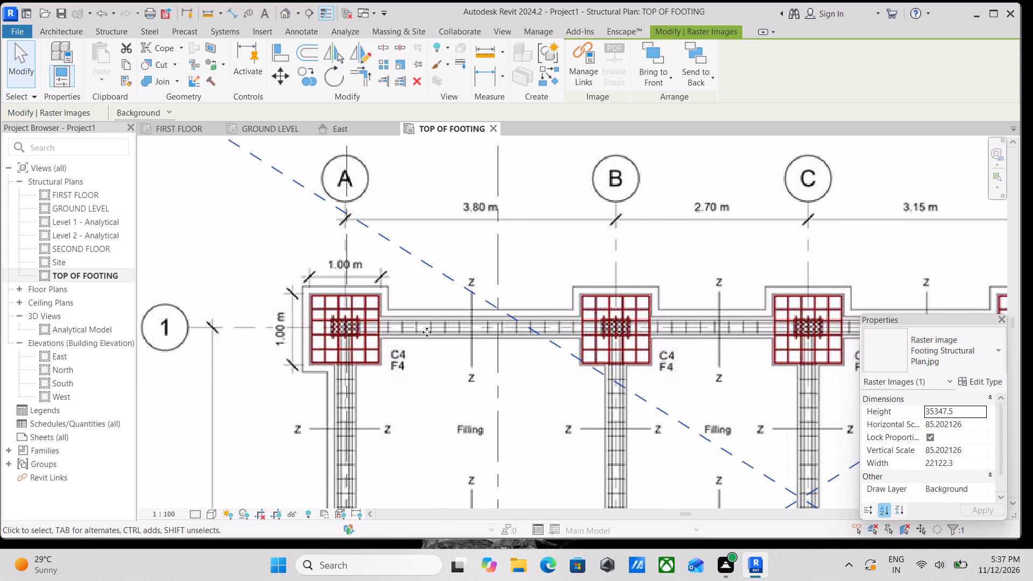
key("Right")
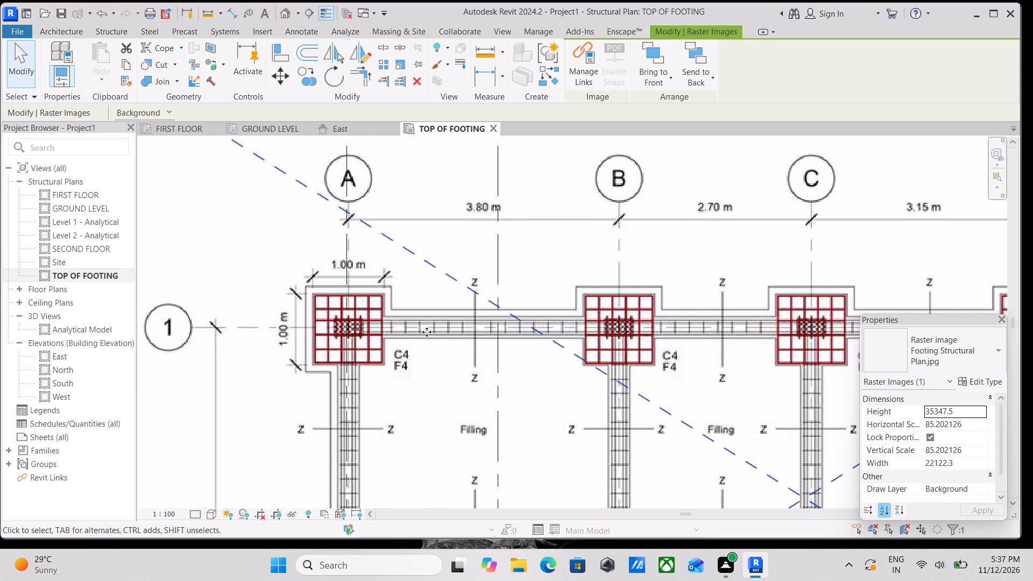
key("Up")
key("Left")
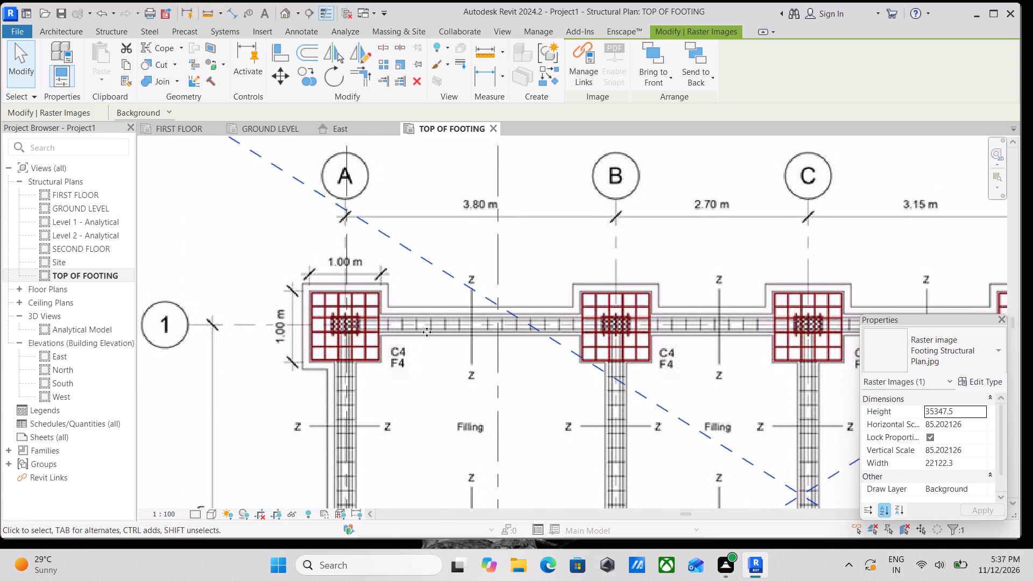
key("Right")
key("Left")
scroll(427, 332, "up", 3)
Shrink the plan image from its lower-right corner to a height of about 30735 to bring its grid B nearer grid line B.
scroll(427, 332, "down", 4)
scroll(660, 316, "down", 1)
middle_click_drag(660, 316, 535, 317)
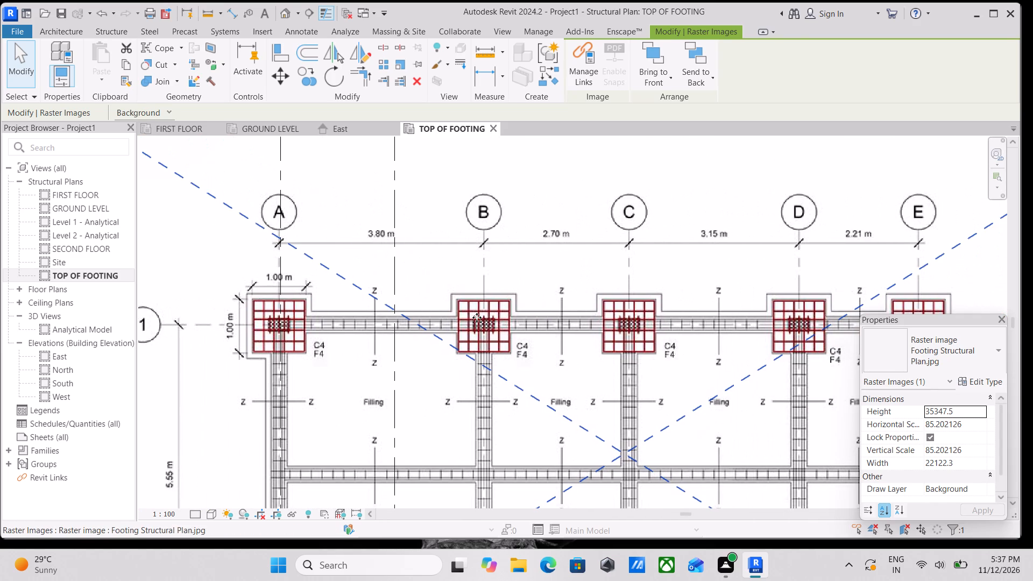
scroll(390, 277, "down", 3)
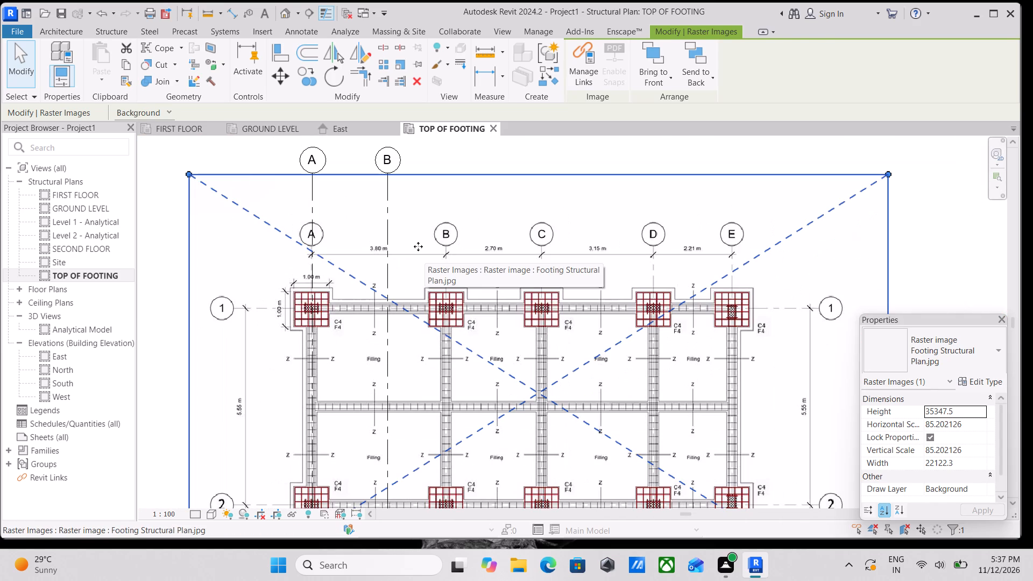
scroll(485, 264, "down", 1)
middle_click_drag(485, 264, 533, 272)
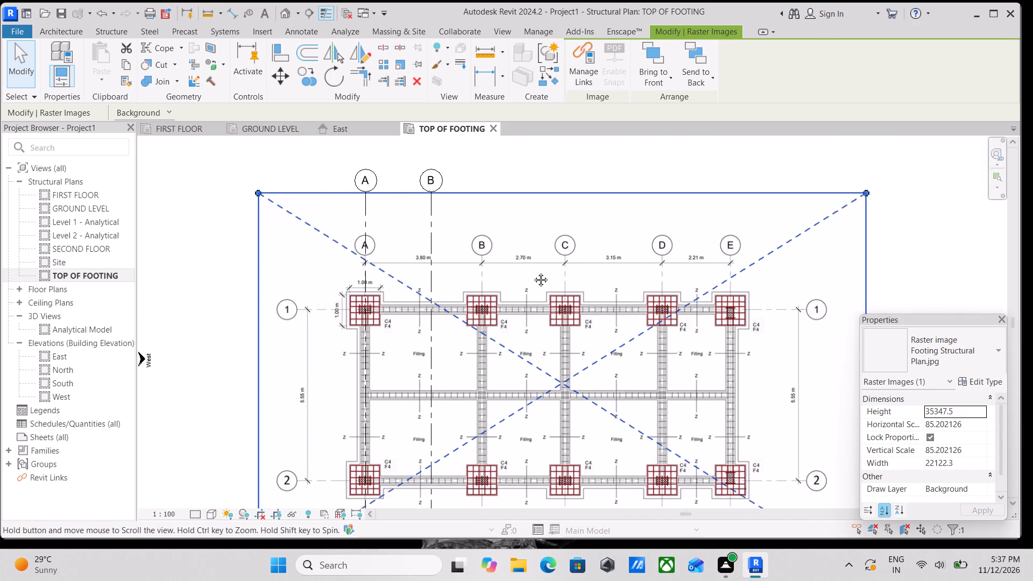
middle_click_drag(533, 272, 534, 272)
scroll(534, 272, "up", 2)
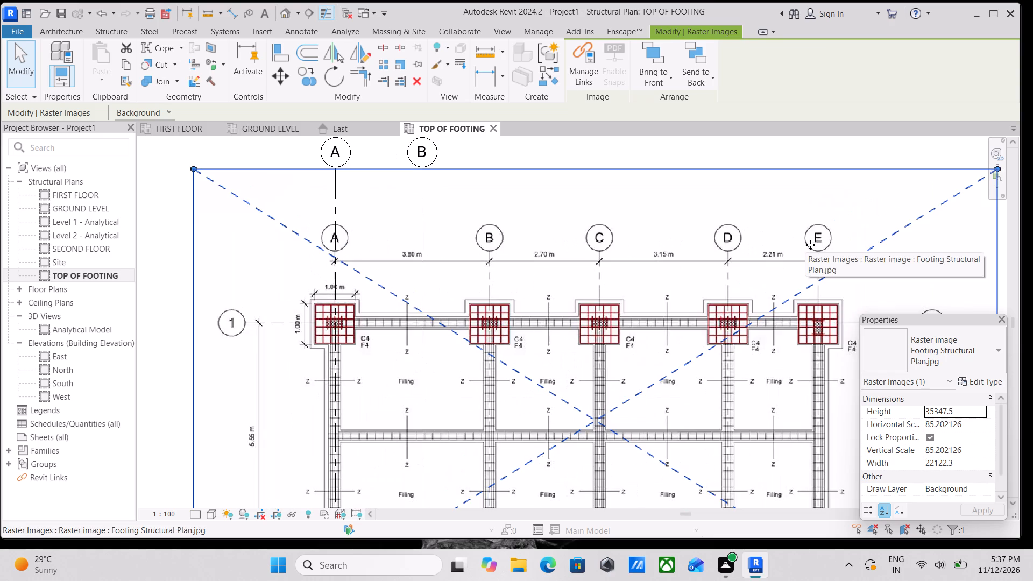
scroll(873, 215, "down", 1)
middle_click_drag(873, 215, 710, 219)
scroll(808, 258, "down", 3)
middle_click(808, 260)
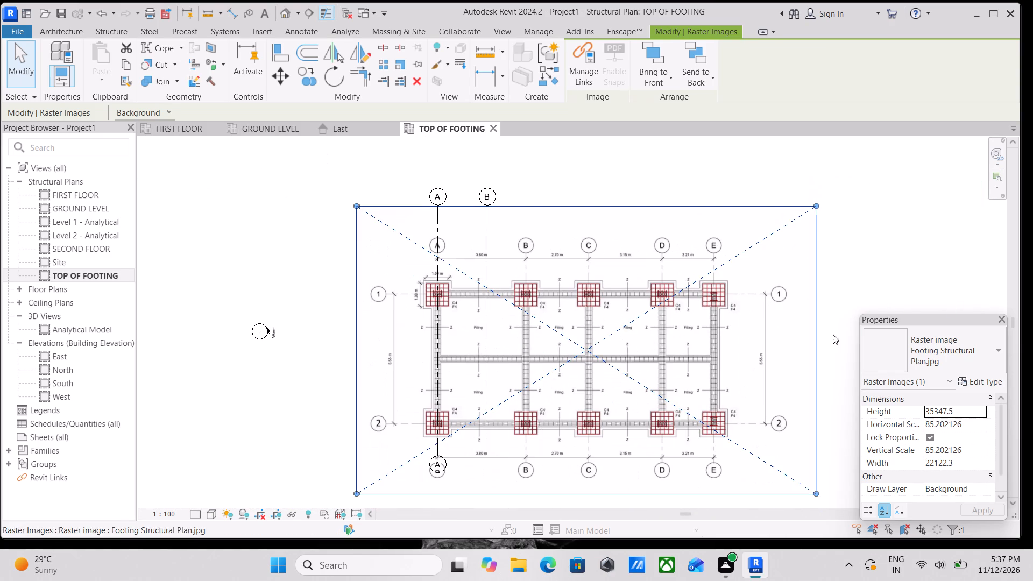
left_click_drag(814, 493, 774, 486)
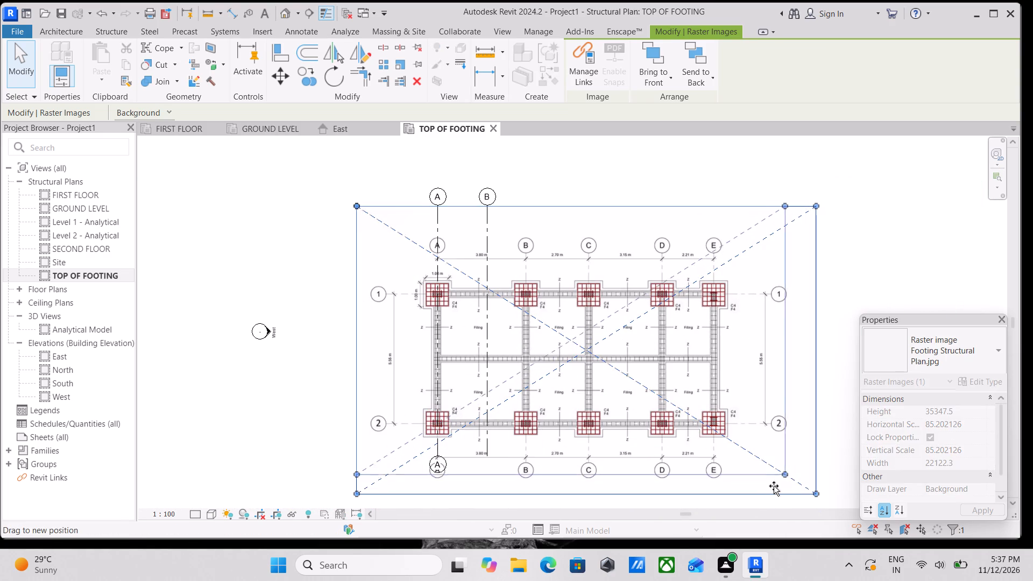
left_click_drag(774, 486, 740, 478)
Nudge the reduced plan image sideways until its grid A is centred on grid line A again.
scroll(641, 476, "up", 3)
middle_click_drag(457, 443, 542, 487)
key("Left")
key("Left")
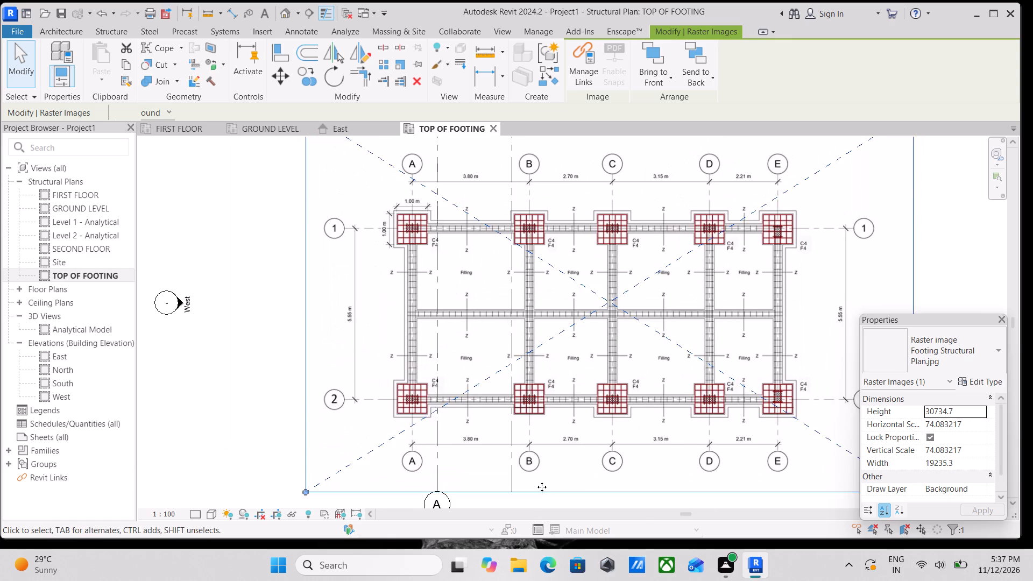
key("Left")
key("Right")
key("Right")
key("Right")
key("Right")
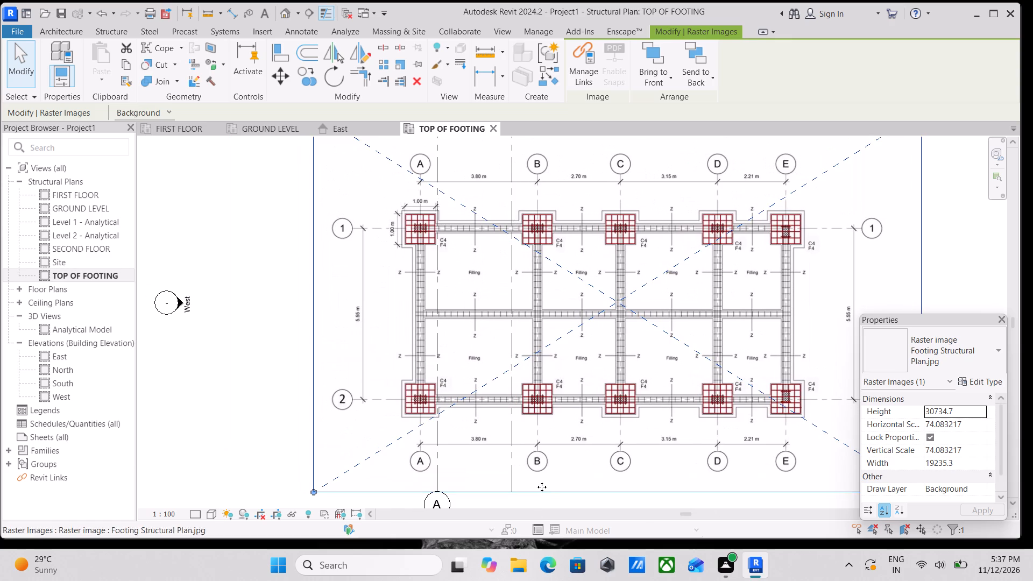
key("Right")
key("Right")
key("Right")
key("Right")
scroll(370, 350, "up", 3)
middle_click_drag(435, 344, 348, 509)
scroll(405, 378, "up", 1)
middle_click_drag(405, 378, 355, 420)
scroll(355, 420, "down", 1)
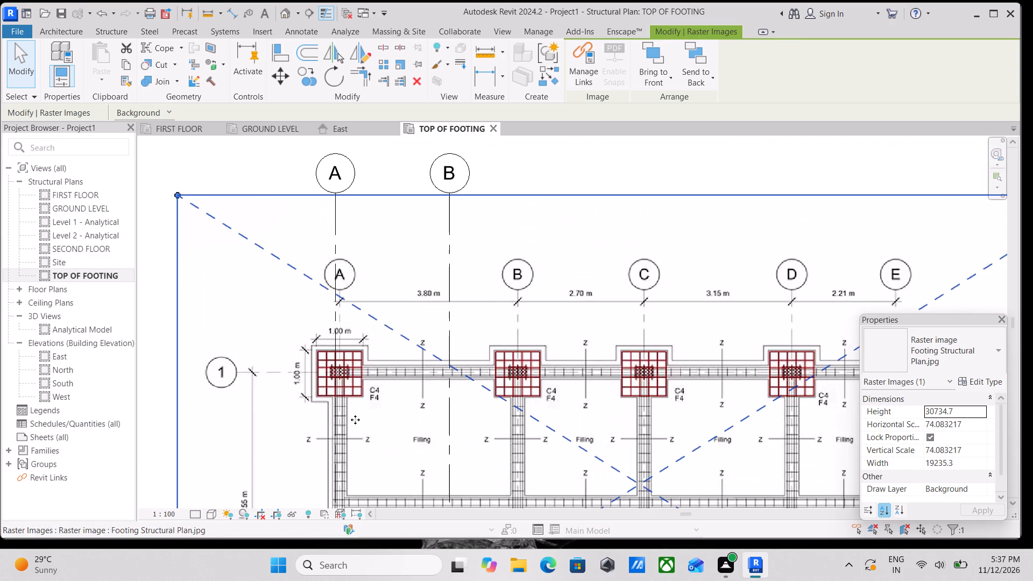
middle_click_drag(355, 420, 369, 441)
key("Left")
key("Left")
key("Left")
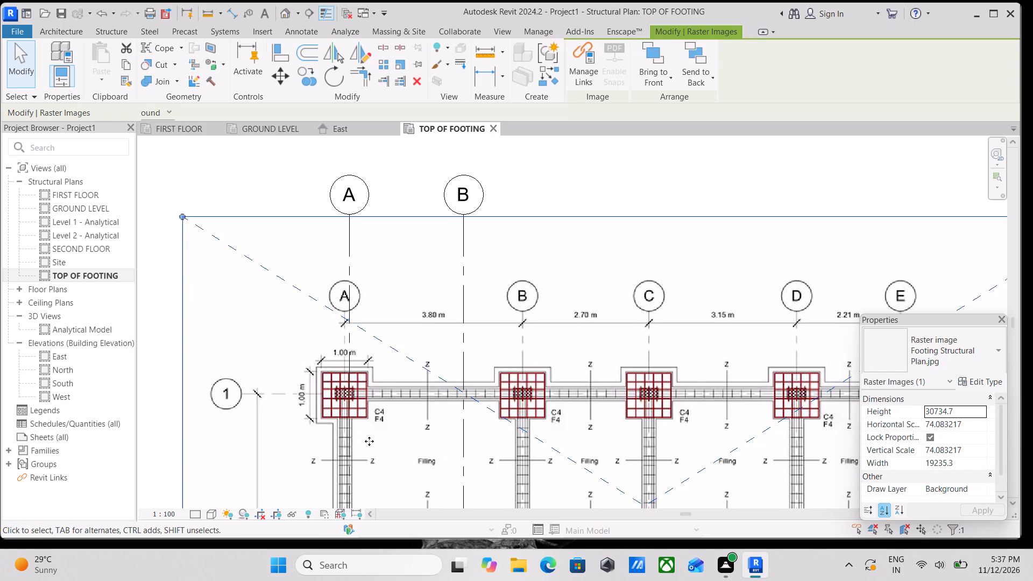
key("Right")
key("Right")
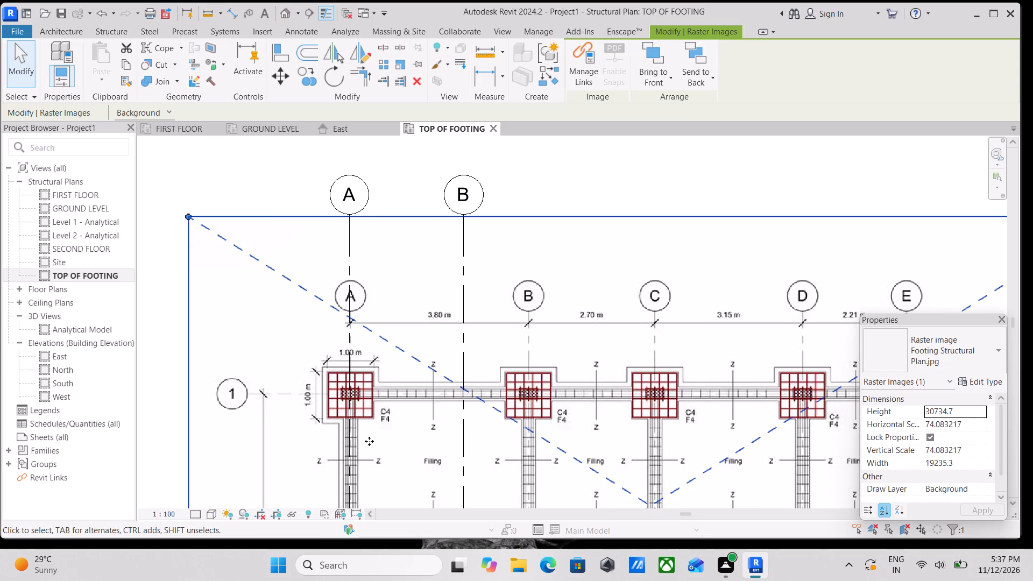
Shrink the plan image further from its lower-right corner to a height of about 26293.
scroll(509, 360, "down", 2)
scroll(563, 355, "down", 1)
middle_click_drag(563, 355, 529, 314)
scroll(533, 317, "down", 1)
scroll(814, 336, "down", 2)
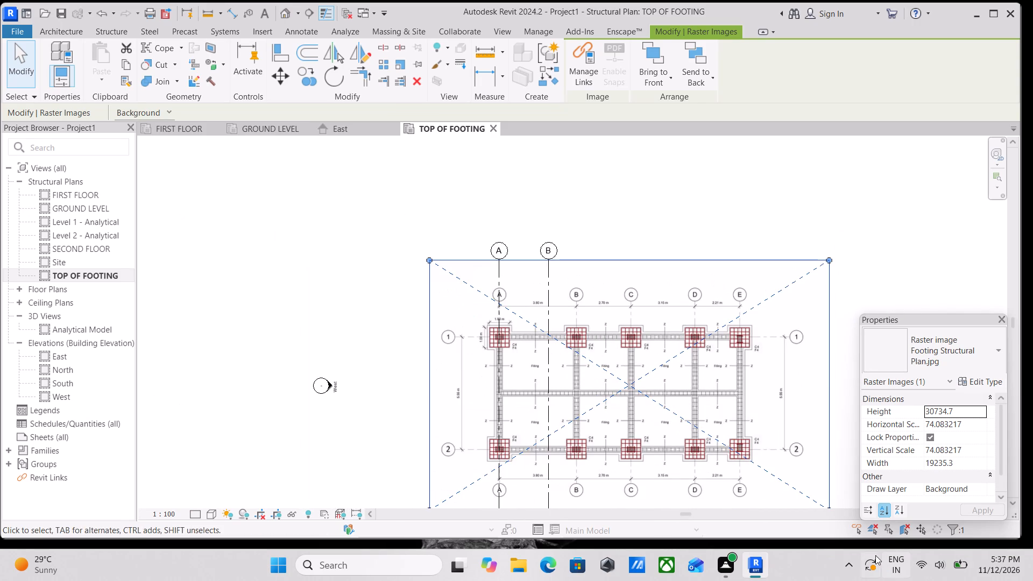
middle_click_drag(876, 557, 825, 431)
middle_click_drag(836, 490, 787, 405)
scroll(696, 426, "down", 1)
middle_click_drag(696, 426, 610, 366)
left_click_drag(723, 437, 703, 428)
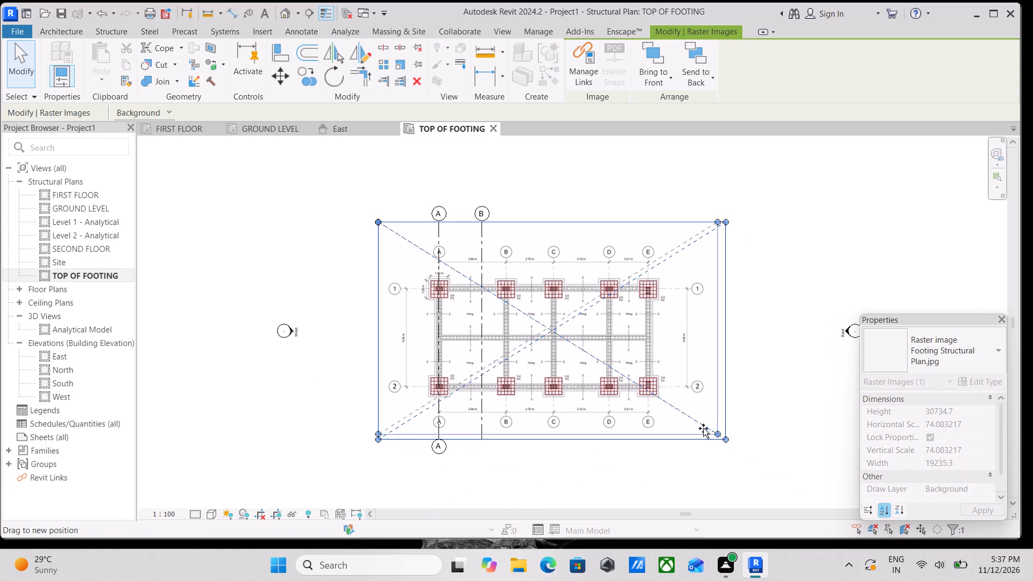
left_click_drag(703, 428, 703, 428)
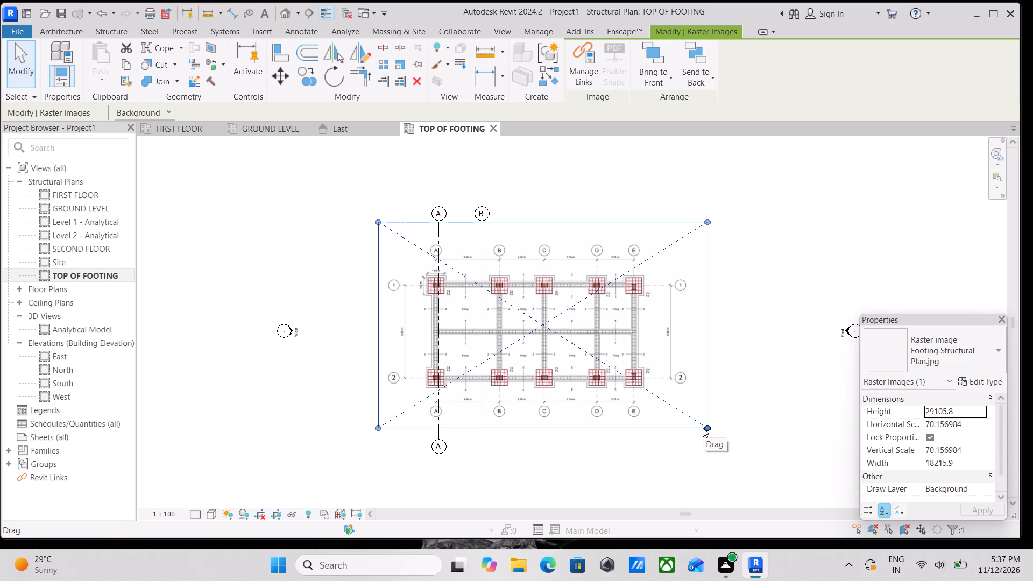
scroll(703, 428, "up", 4)
scroll(703, 428, "down", 2)
middle_click_drag(703, 428, 744, 444)
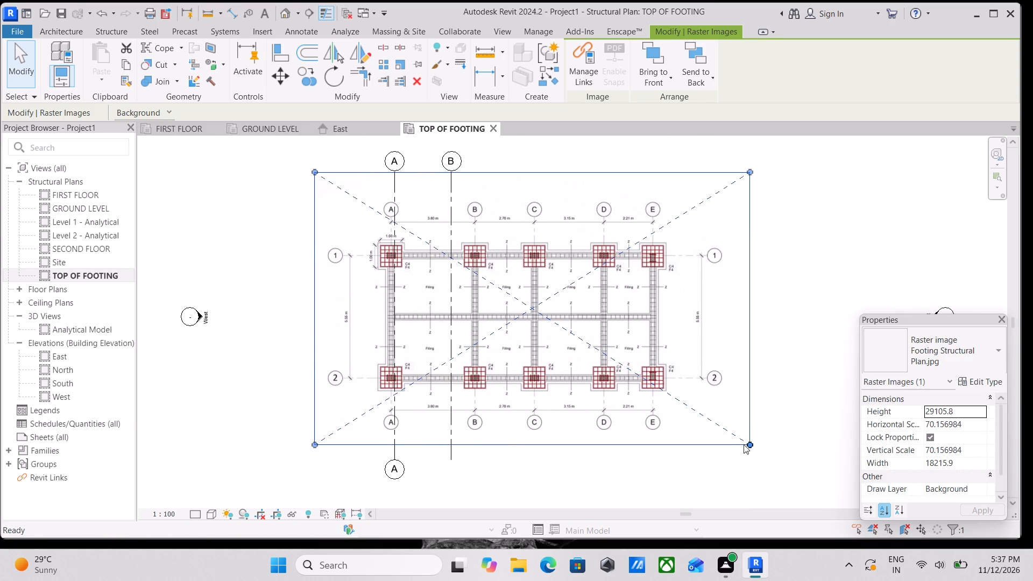
left_click_drag(748, 443, 702, 422)
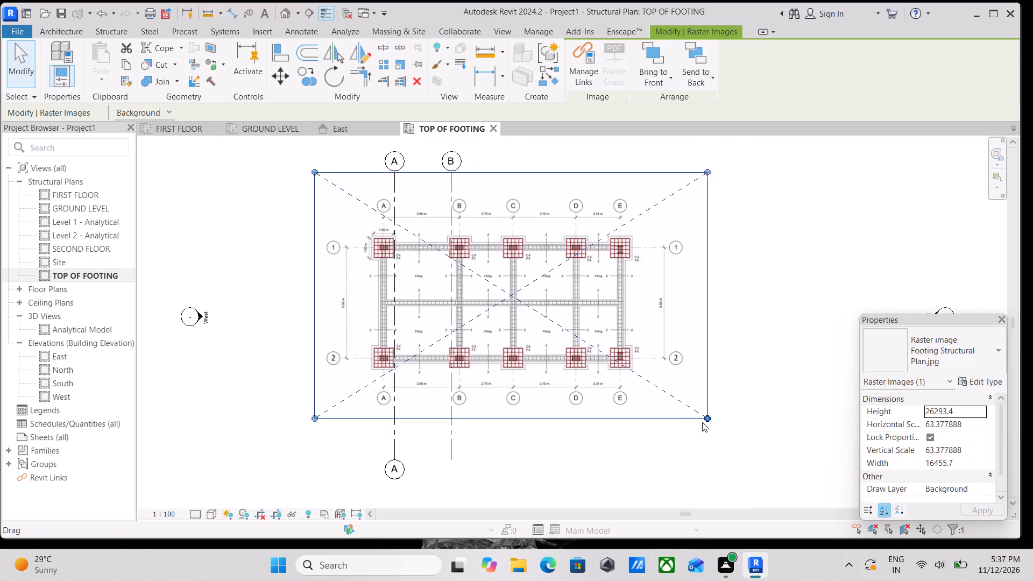
Nudge the reduced plan image sideways until its grid A is centred on grid line A.
scroll(511, 414, "up", 1)
middle_click_drag(511, 414, 581, 434)
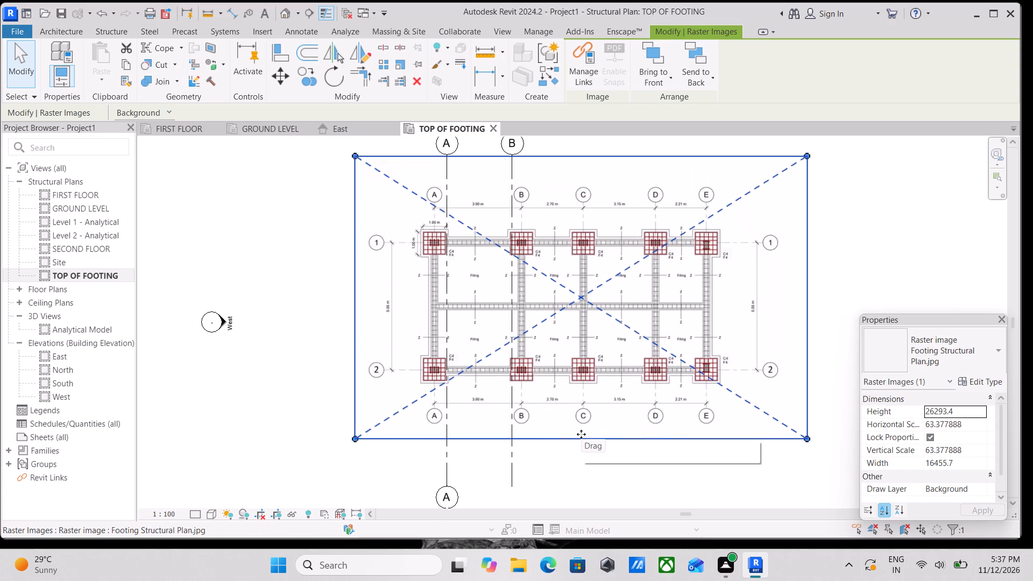
key("Right")
key("Right")
key("Right")
scroll(581, 434, "up", 3)
middle_click_drag(590, 440, 647, 509)
scroll(571, 469, "down", 1)
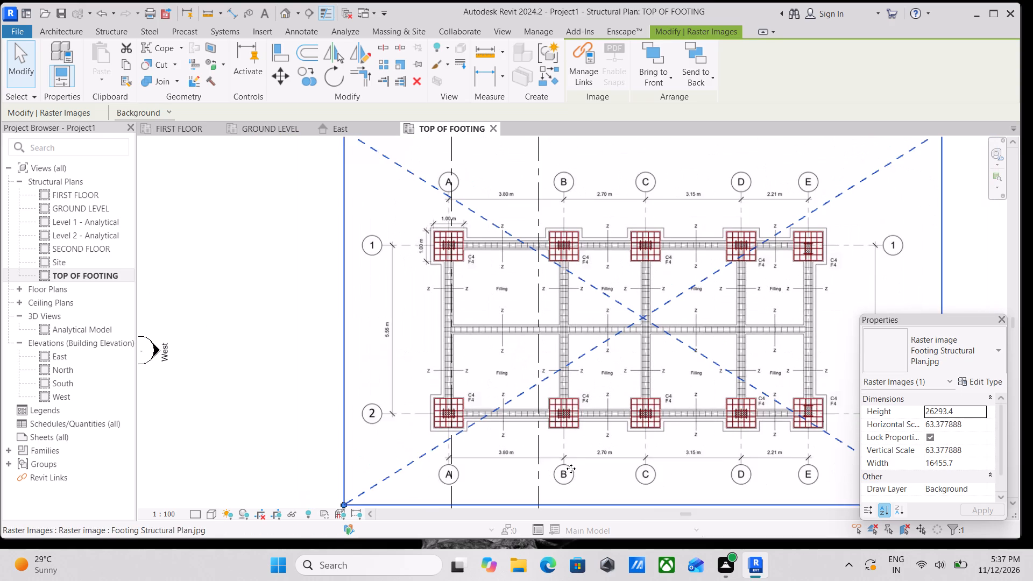
middle_click_drag(571, 469, 557, 494)
middle_click_drag(482, 414, 494, 431)
key("Right")
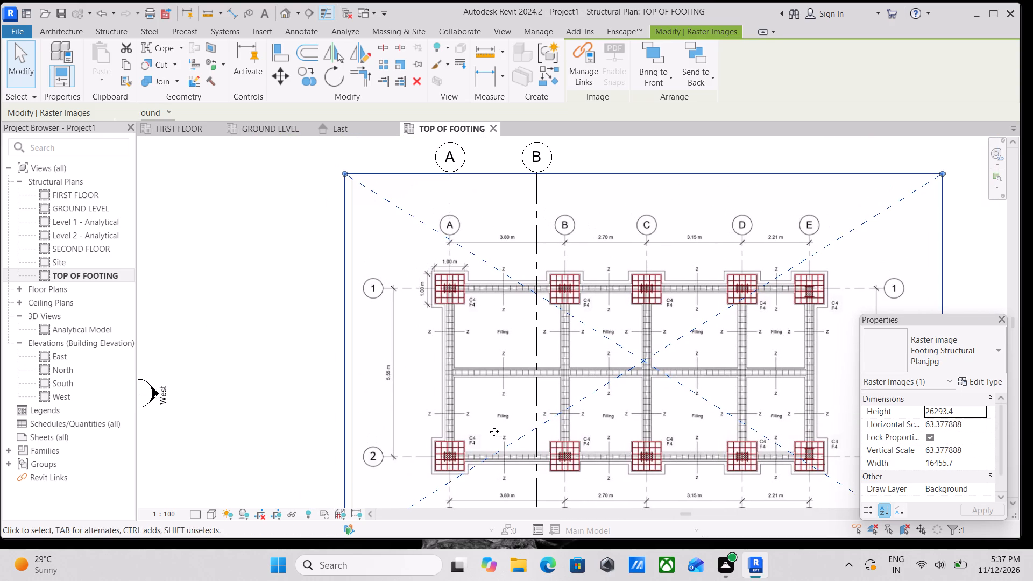
scroll(404, 362, "up", 3)
middle_click_drag(472, 344, 470, 354)
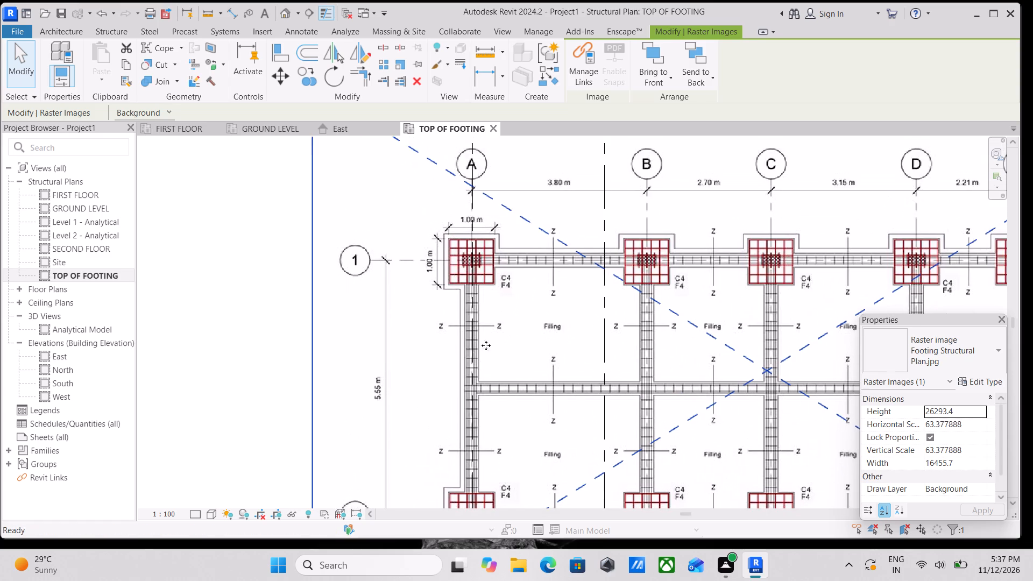
Shrink the plan image from its upper-right corner to a height of about 24917.
scroll(530, 325, "down", 3)
middle_click_drag(585, 327, 441, 327)
scroll(603, 330, "down", 1)
middle_click_drag(603, 330, 523, 334)
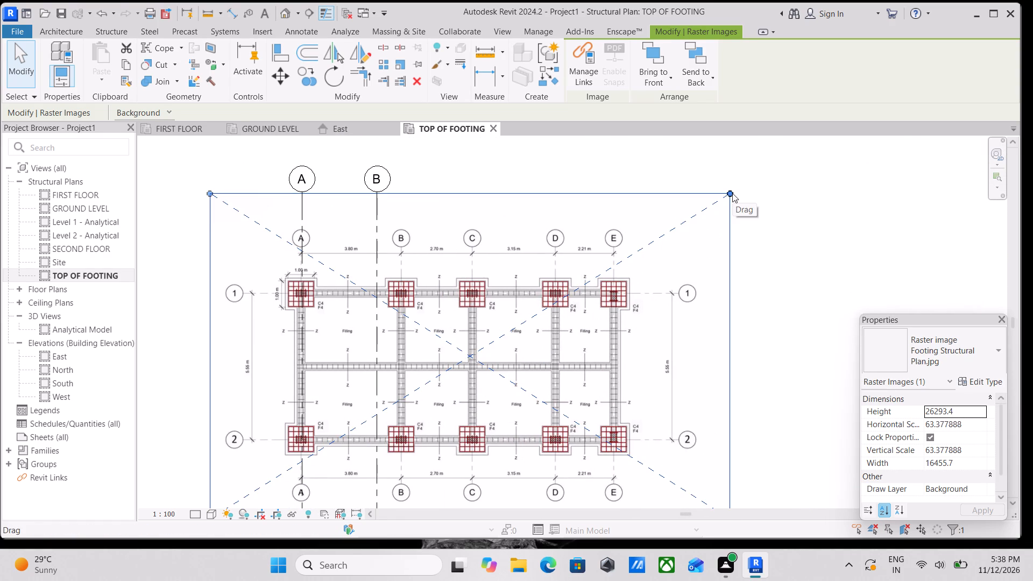
left_click_drag(728, 190, 728, 190)
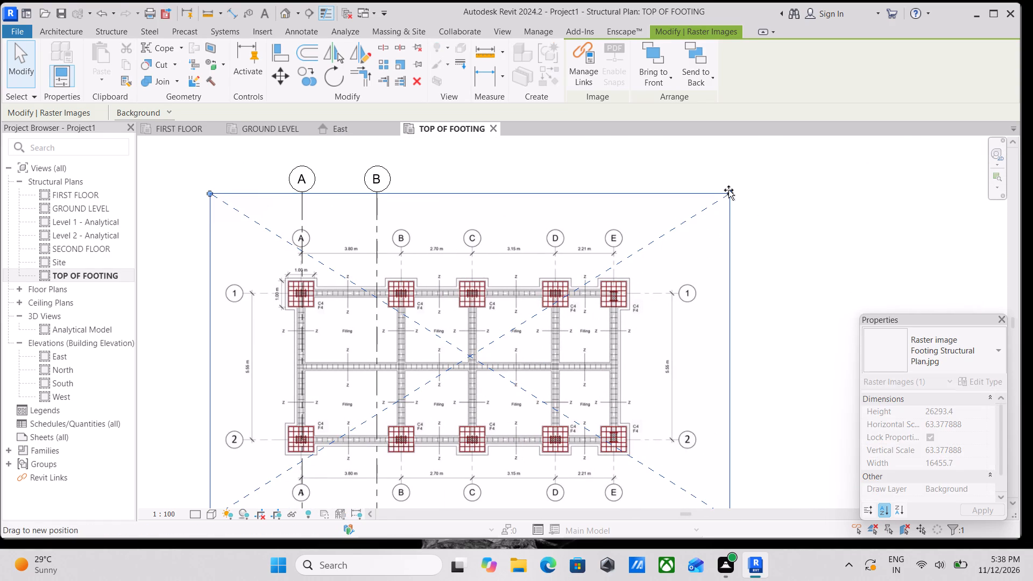
left_click_drag(728, 190, 696, 199)
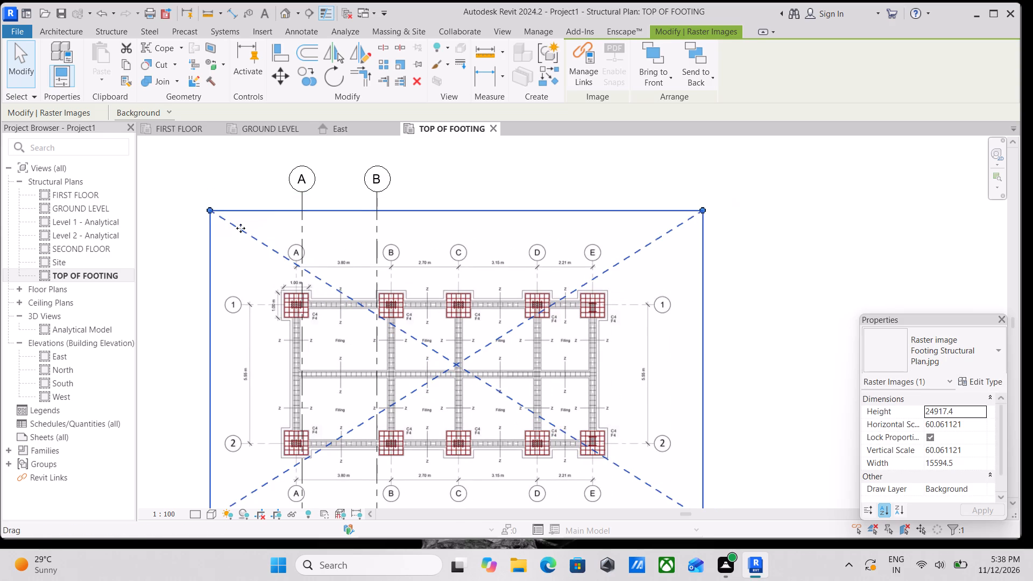
Adjust the plan image from its upper-left corner to a height of about 24635, keeping its grid A close to grid line A.
left_click_drag(208, 209, 232, 225)
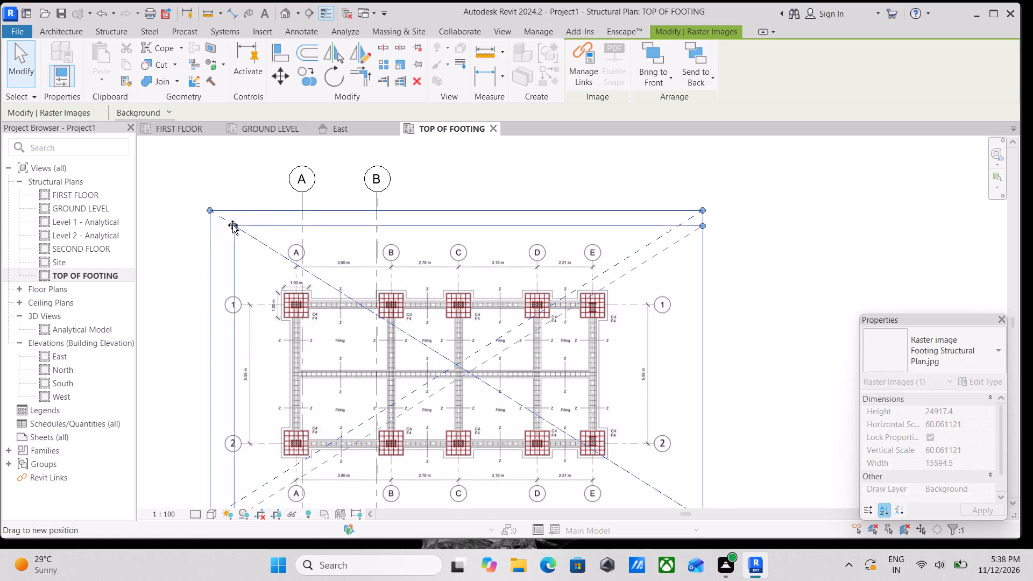
left_click_drag(232, 225, 241, 230)
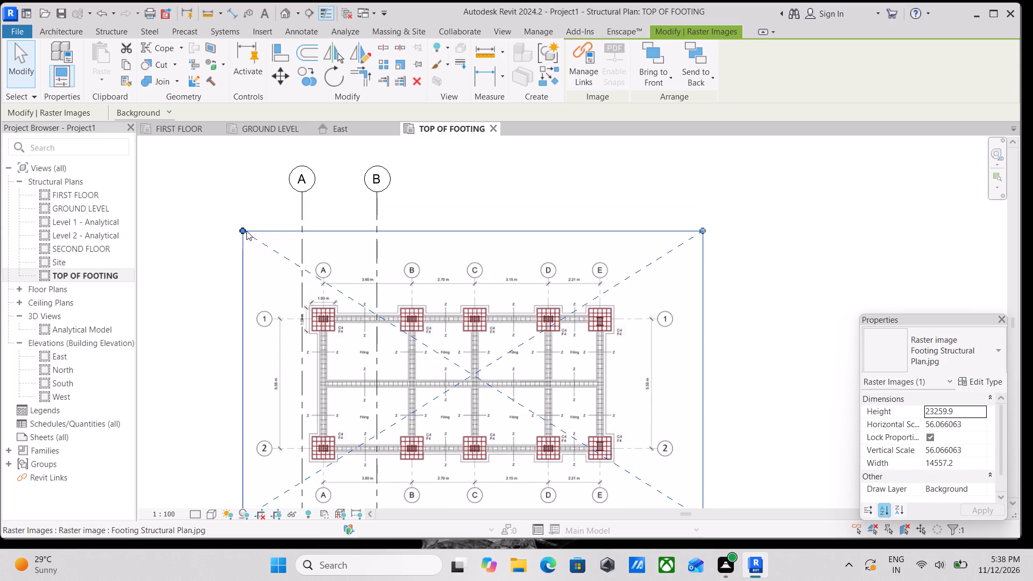
left_click_drag(246, 231, 225, 214)
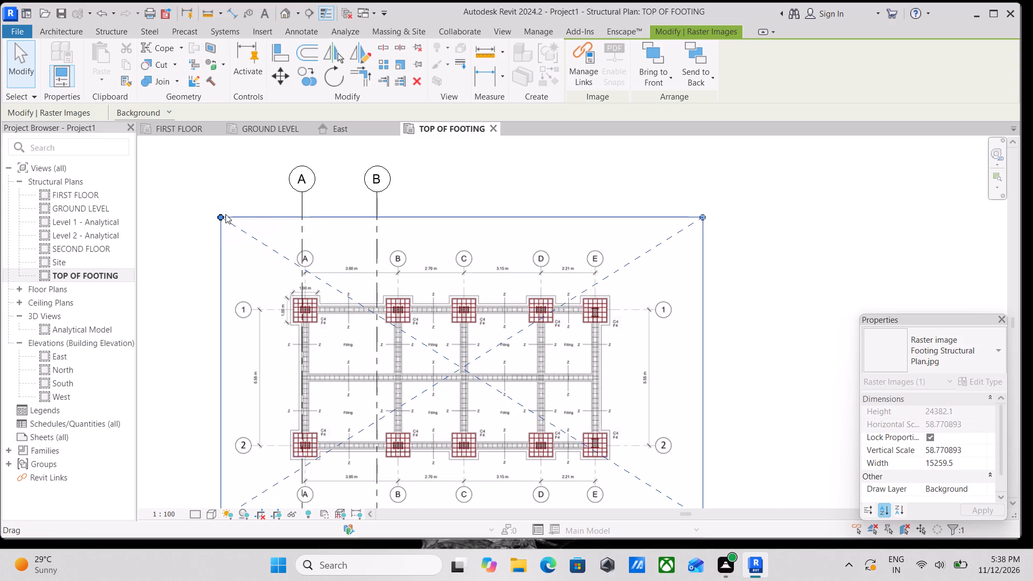
scroll(225, 214, "up", 4)
left_click_drag(217, 219, 208, 216)
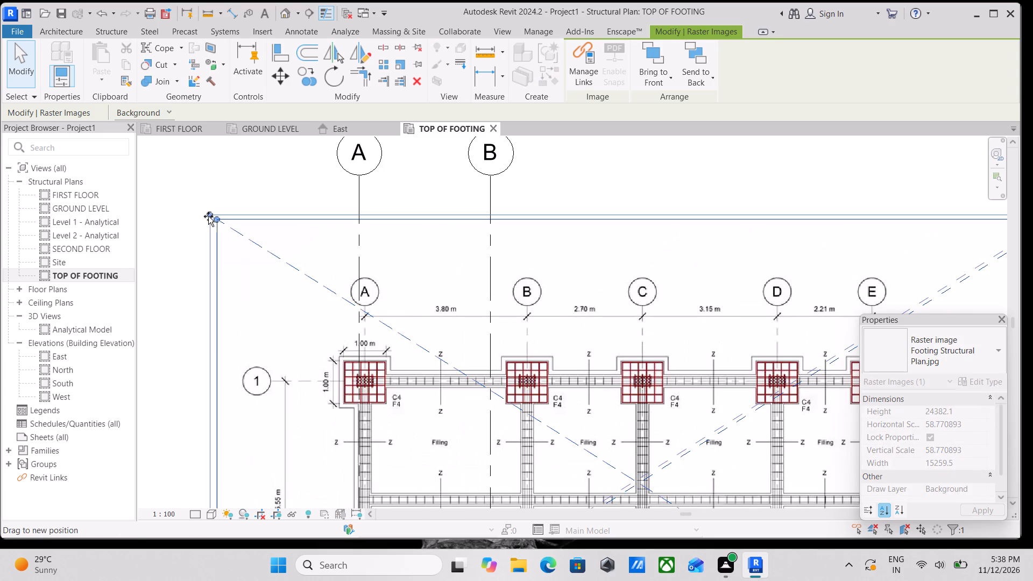
left_click_drag(208, 216, 202, 213)
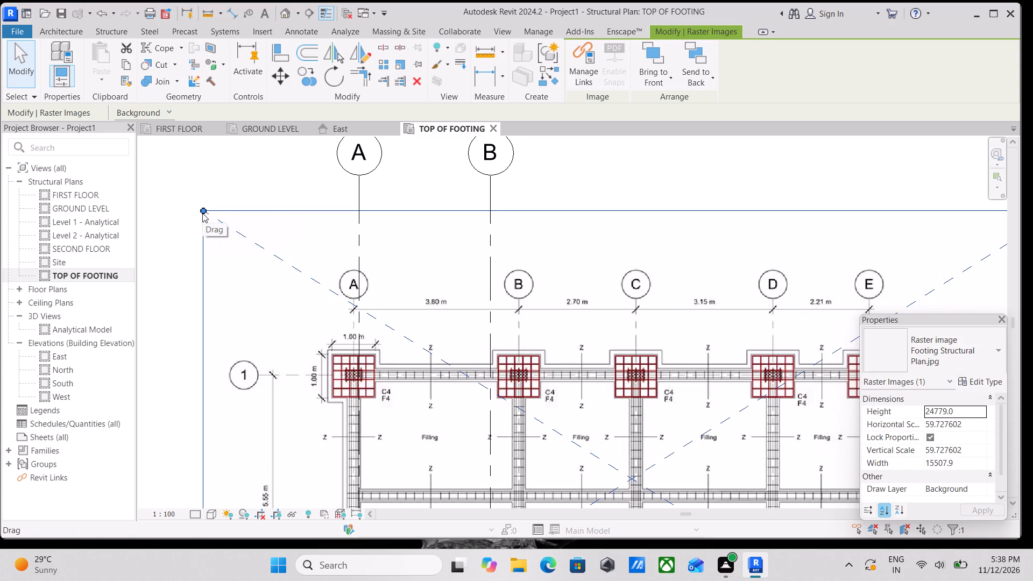
left_click_drag(202, 213, 209, 222)
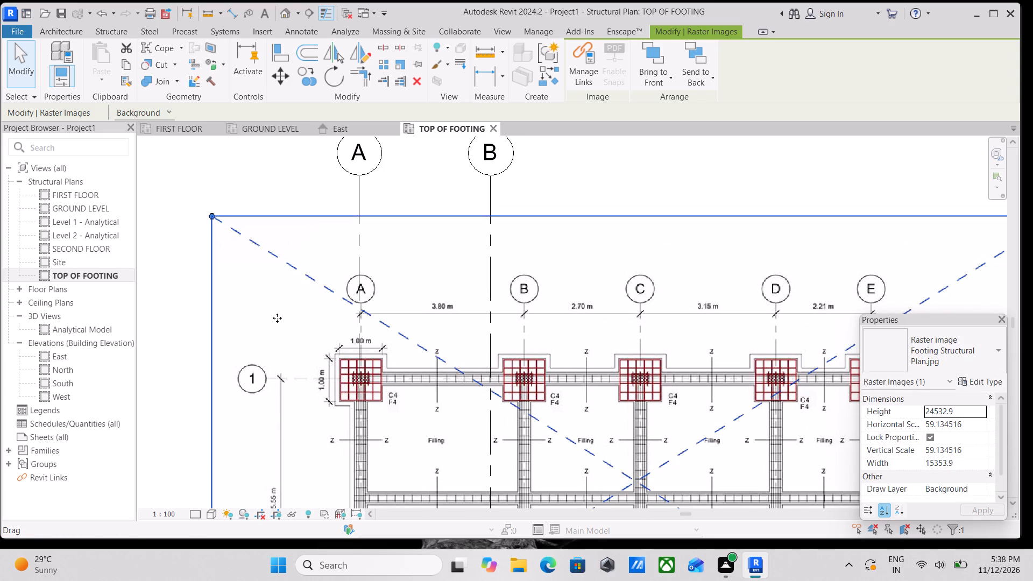
scroll(218, 214, "up", 2)
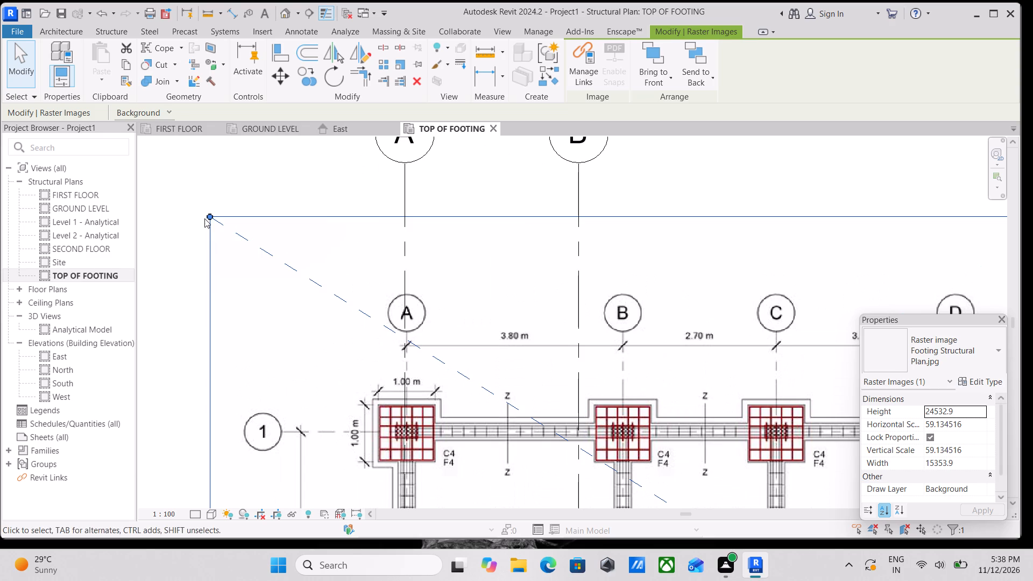
left_click_drag(208, 217, 200, 212)
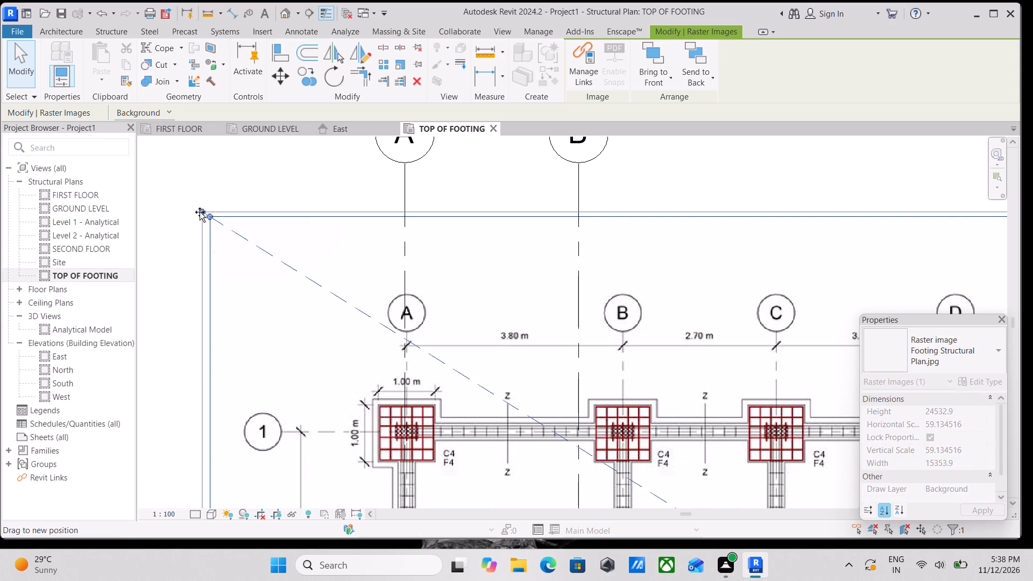
left_click_drag(200, 212, 197, 210)
left_click_drag(197, 210, 205, 222)
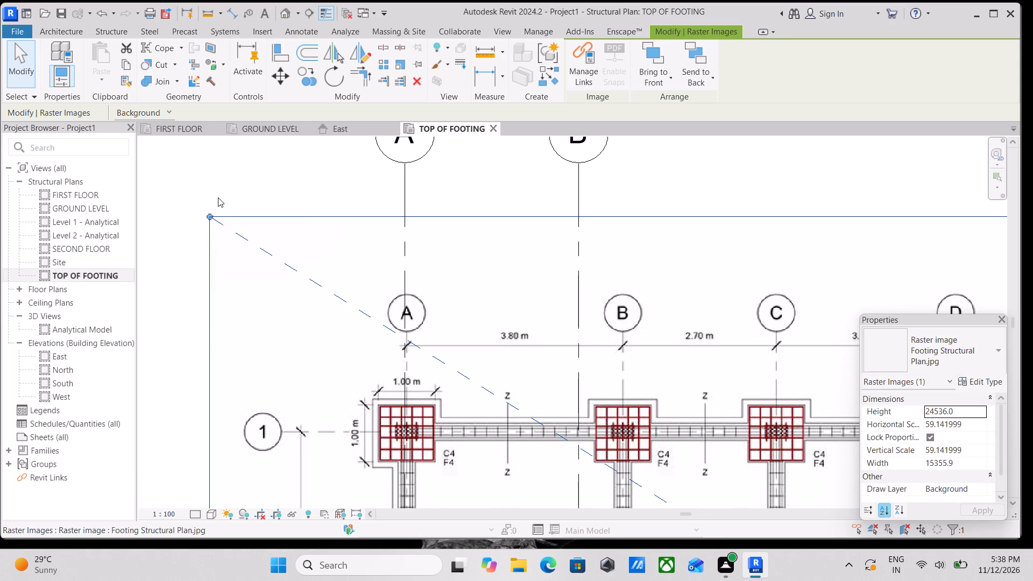
left_click(208, 217)
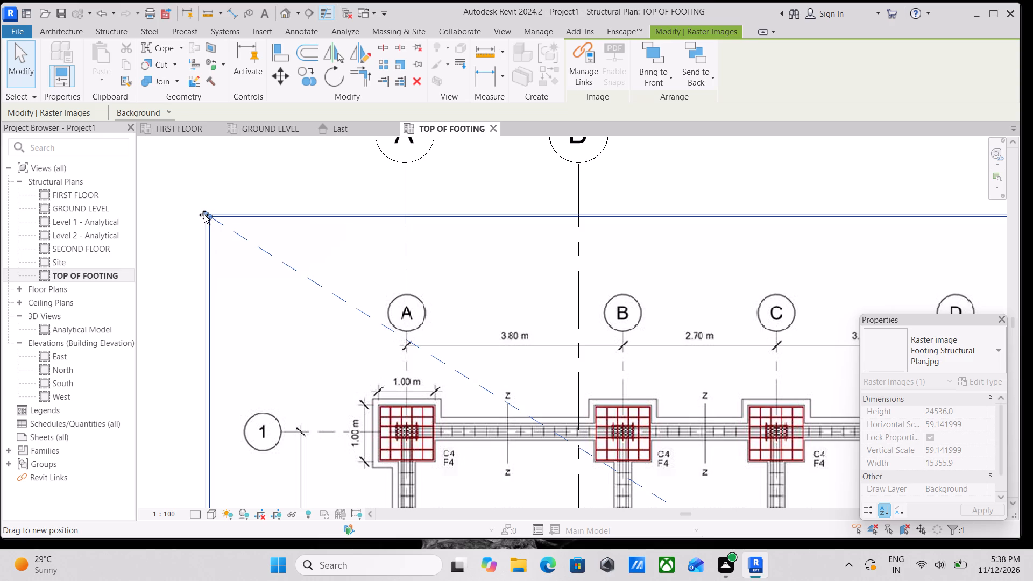
scroll(326, 279, "down", 4)
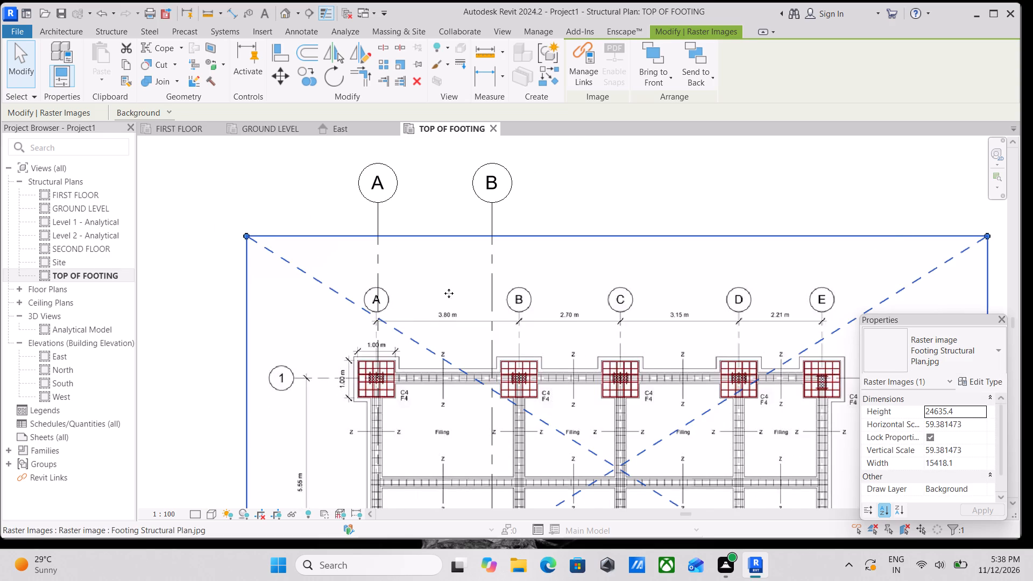
Shrink the plan image from its lower-right corner to a height of about 20451, bringing its A–B spacing close to the modelled grids.
scroll(858, 284, "down", 3)
middle_click_drag(563, 330, 412, 232)
scroll(411, 230, "down", 1)
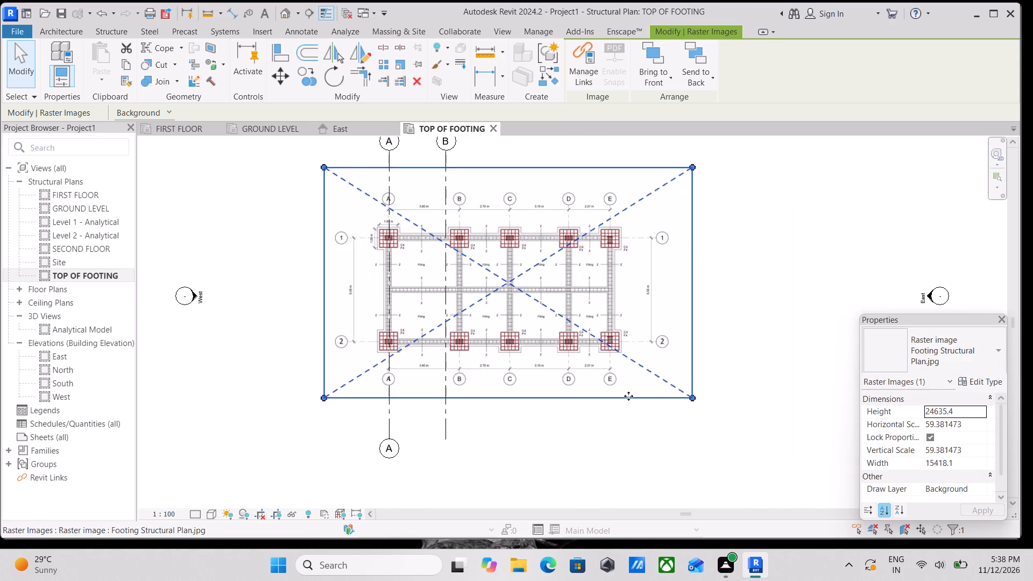
scroll(693, 397, "up", 1)
left_click_drag(693, 397, 680, 389)
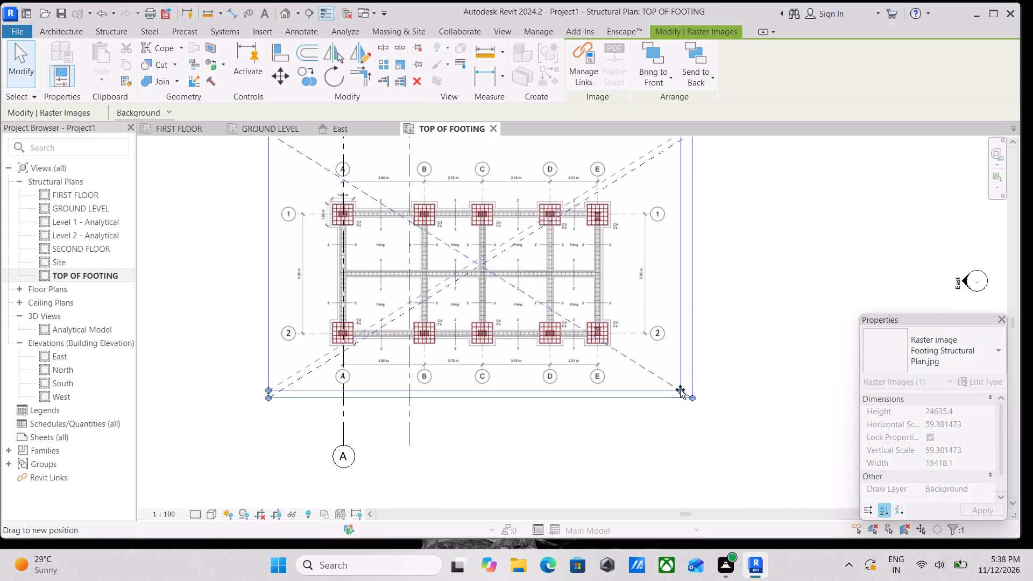
left_click_drag(680, 389, 666, 389)
scroll(666, 389, "up", 2)
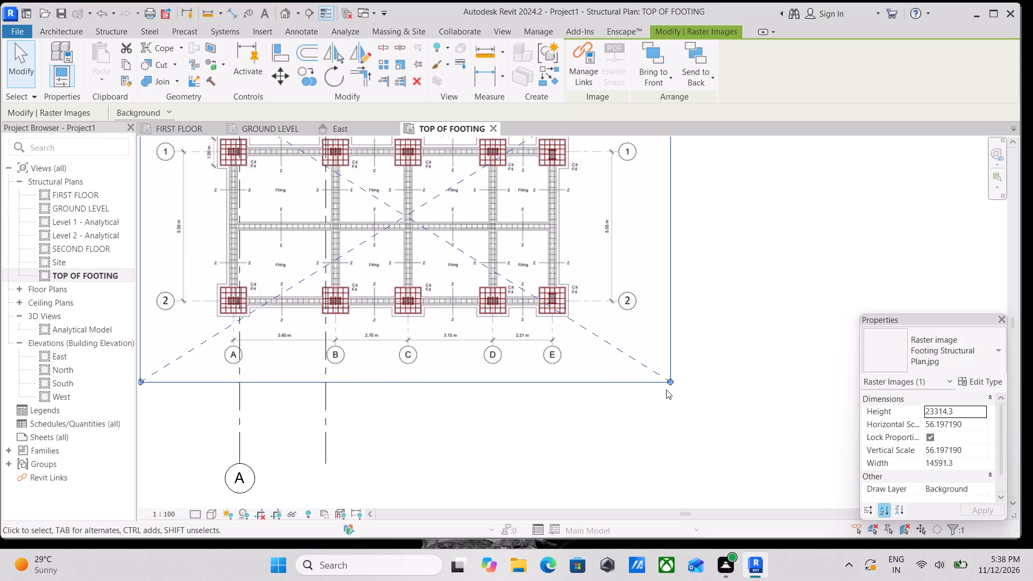
left_click_drag(675, 379, 650, 367)
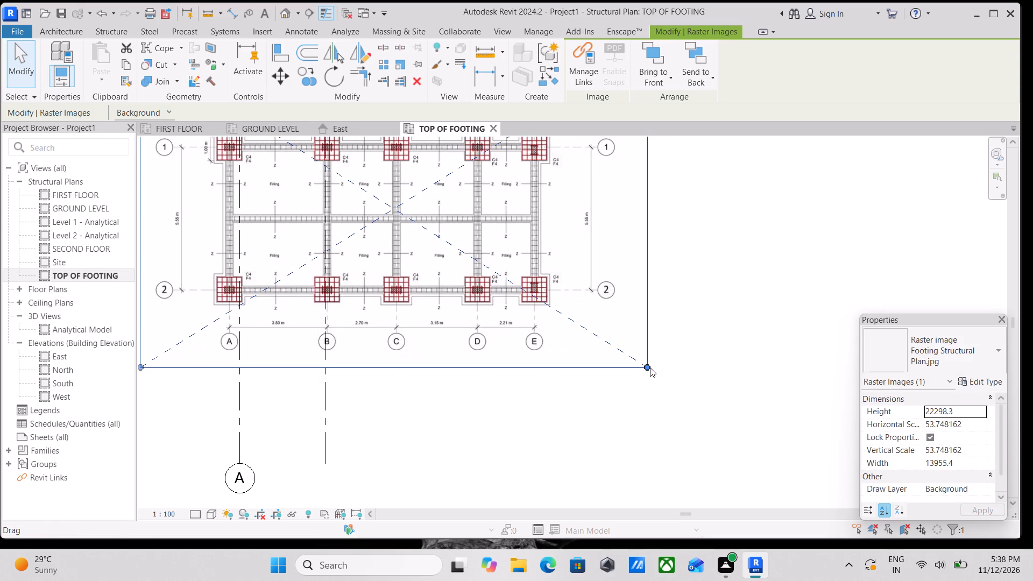
middle_click_drag(535, 402, 561, 498)
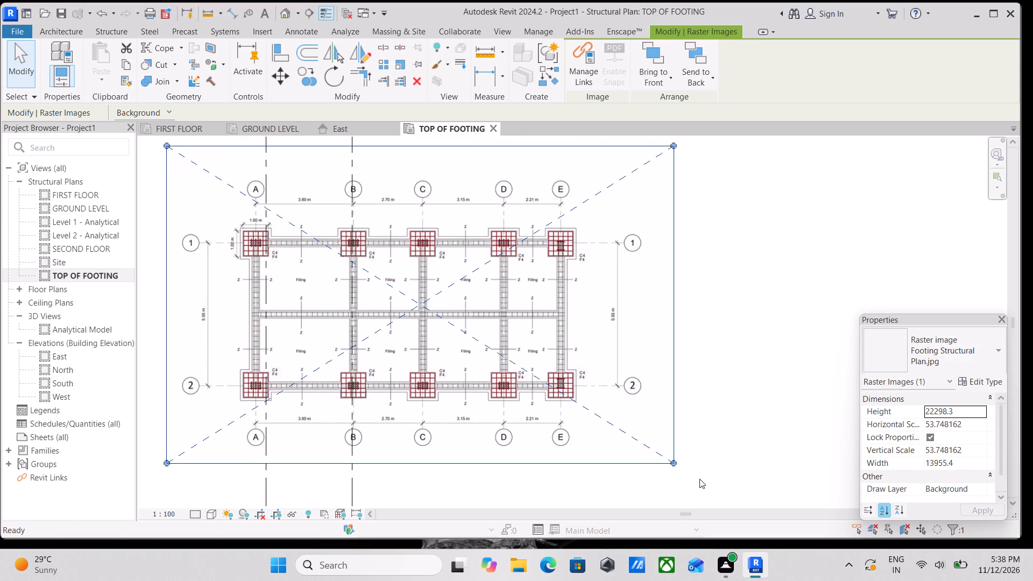
left_click_drag(673, 462, 626, 444)
Nudge the plan image sideways until its grids A and B lie close to grid lines A and B.
middle_click_drag(540, 445, 599, 467)
key("Right")
key("Right")
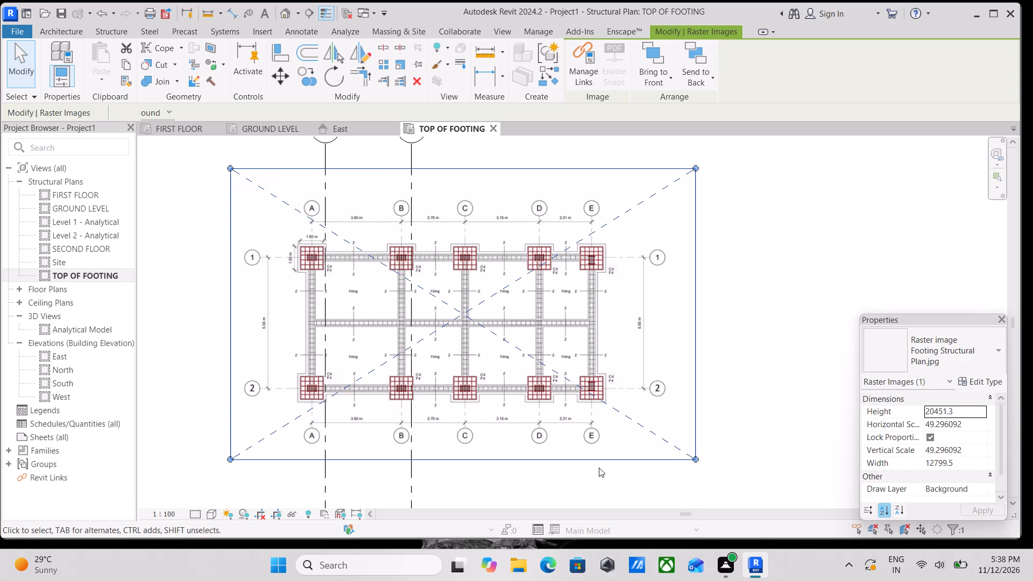
key("Right")
key("Right")
key("Right")
key("Right")
key("Right")
key("Right")
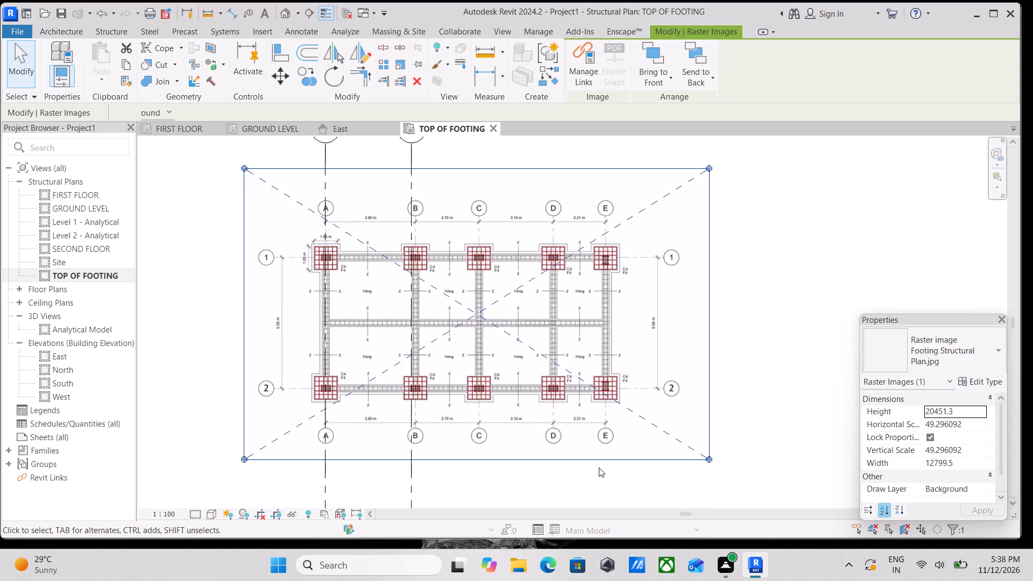
key("Left")
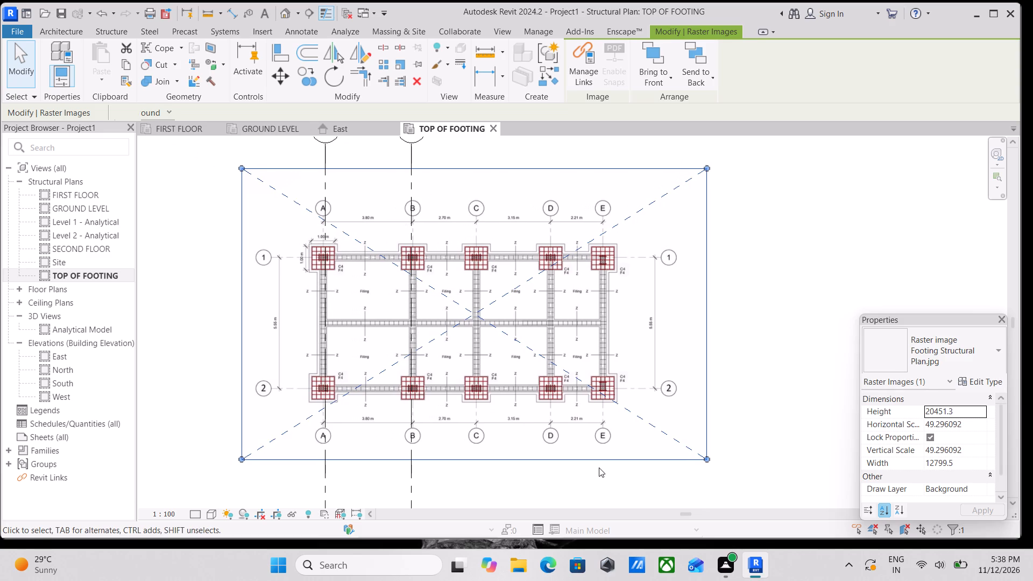
Shrink the plan image slightly from its lower-right corner to a height of about 20367 to refine the A–B spacing.
scroll(484, 388, "up", 3)
middle_click_drag(484, 388, 484, 405)
scroll(583, 388, "down", 1)
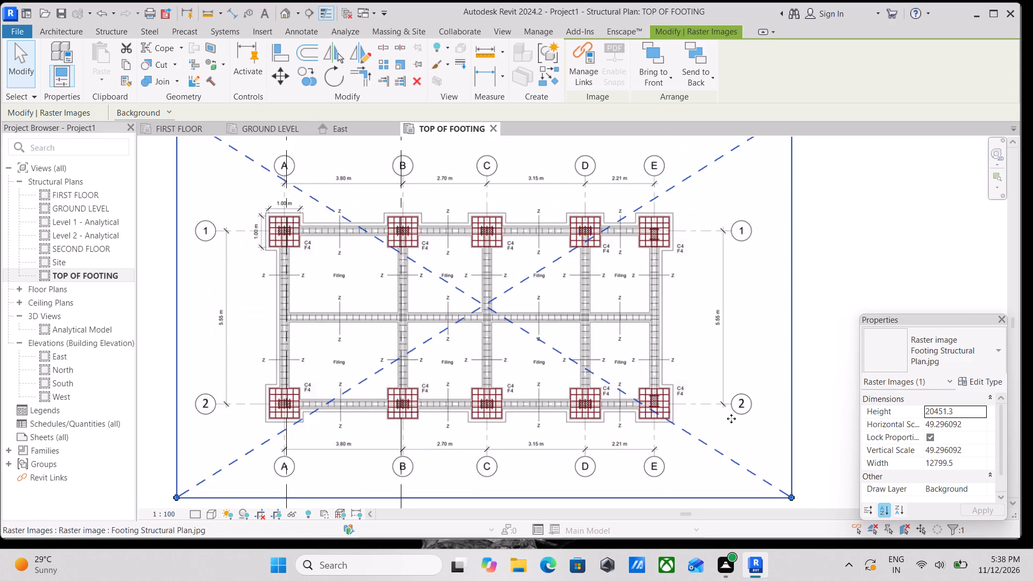
scroll(831, 430, "down", 2)
scroll(444, 313, "up", 5)
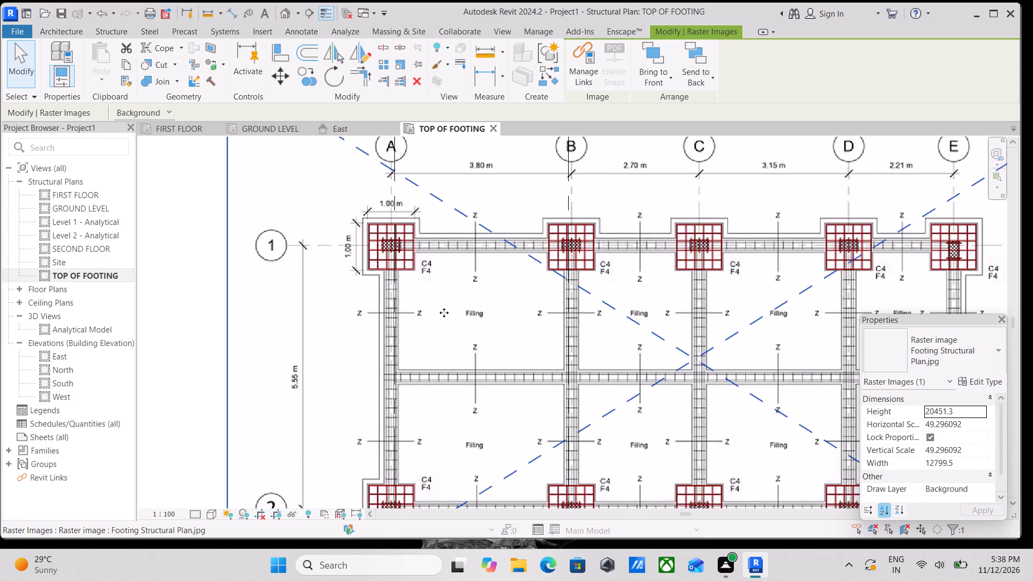
scroll(444, 313, "down", 3)
scroll(579, 367, "down", 1)
middle_click_drag(568, 362, 505, 332)
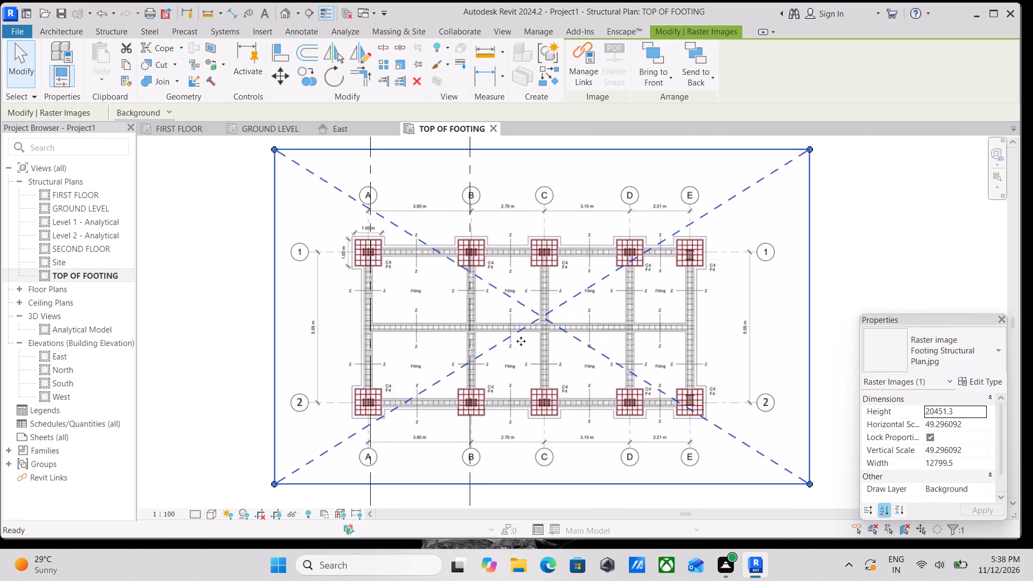
scroll(590, 368, "down", 2)
scroll(776, 470, "up", 4)
scroll(769, 465, "down", 2)
middle_click_drag(769, 465, 786, 474)
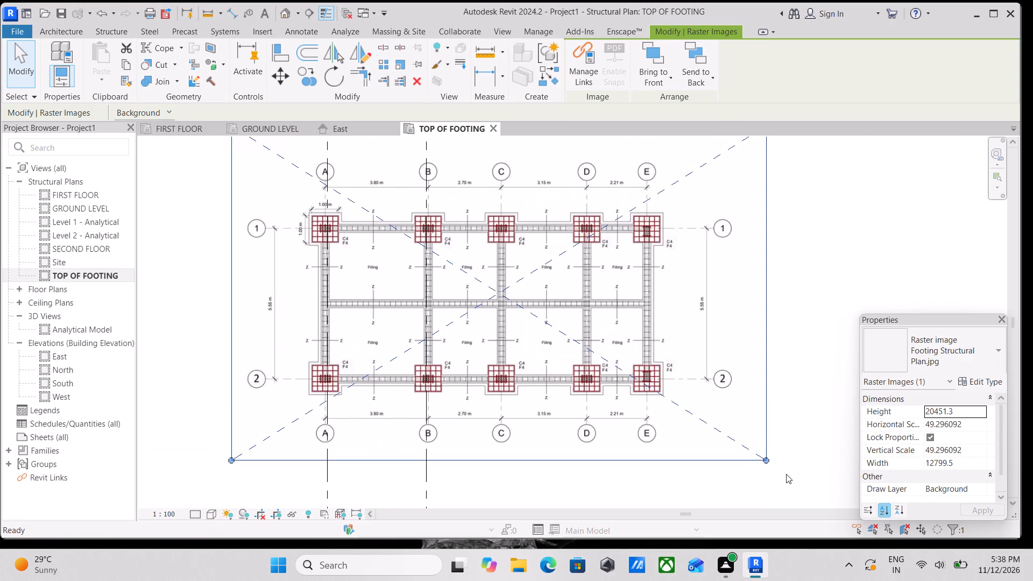
scroll(786, 474, "up", 2)
left_click(760, 458)
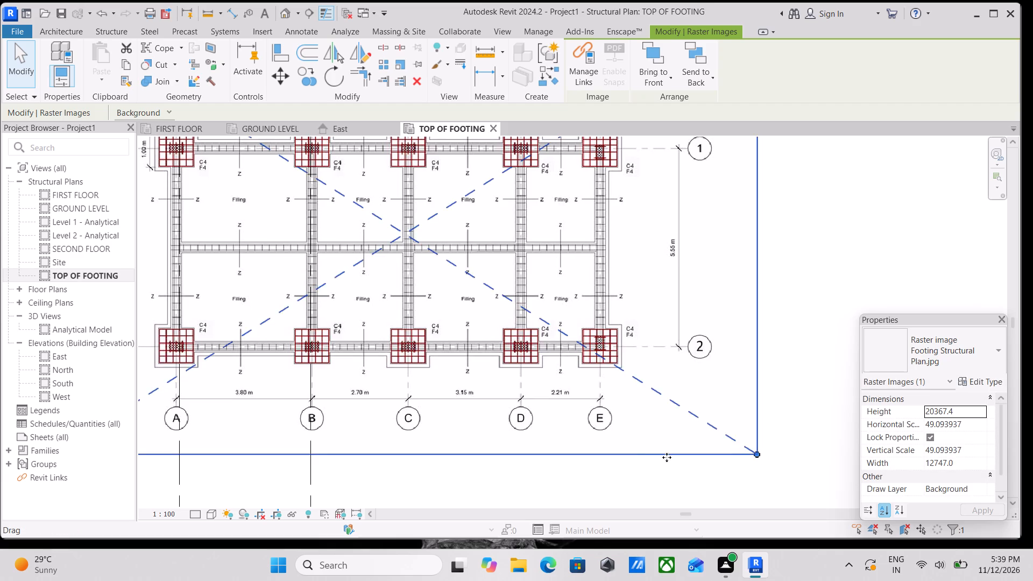
Nudge the plan image sideways so its grid A is centred on grid line A again.
middle_click_drag(663, 474, 730, 531)
middle_click_drag(587, 454, 663, 511)
middle_click_drag(422, 375, 470, 442)
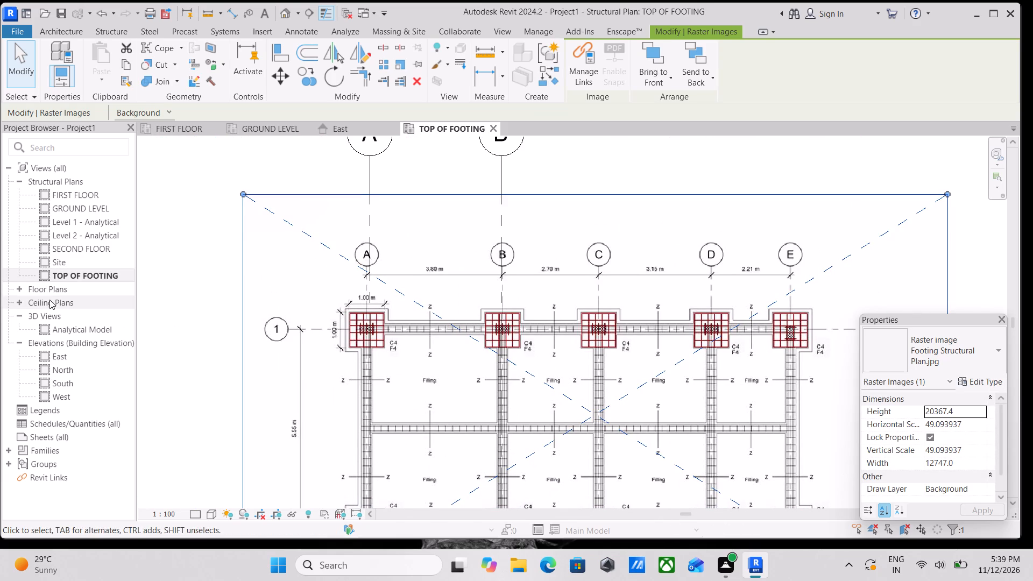
key("Right")
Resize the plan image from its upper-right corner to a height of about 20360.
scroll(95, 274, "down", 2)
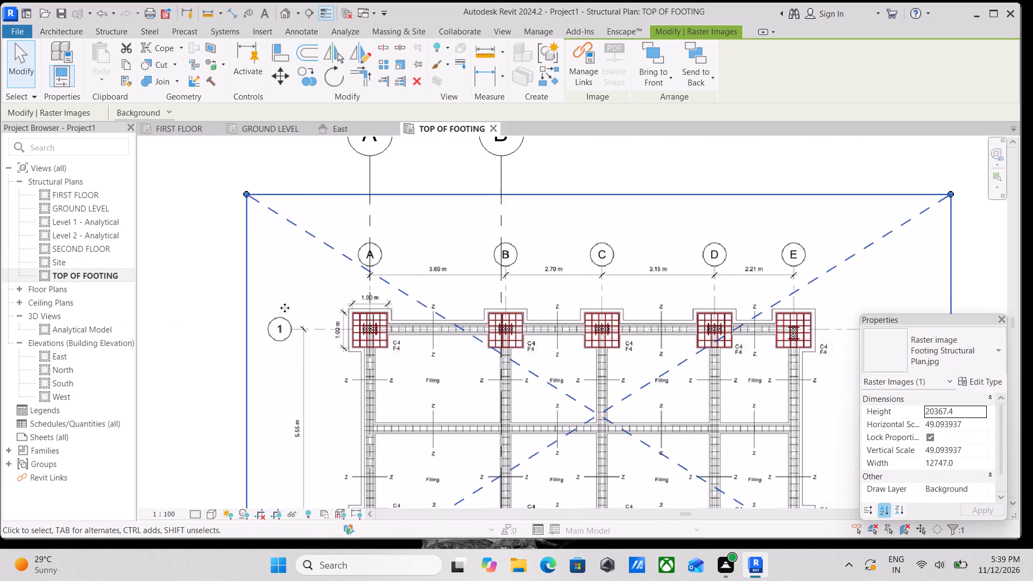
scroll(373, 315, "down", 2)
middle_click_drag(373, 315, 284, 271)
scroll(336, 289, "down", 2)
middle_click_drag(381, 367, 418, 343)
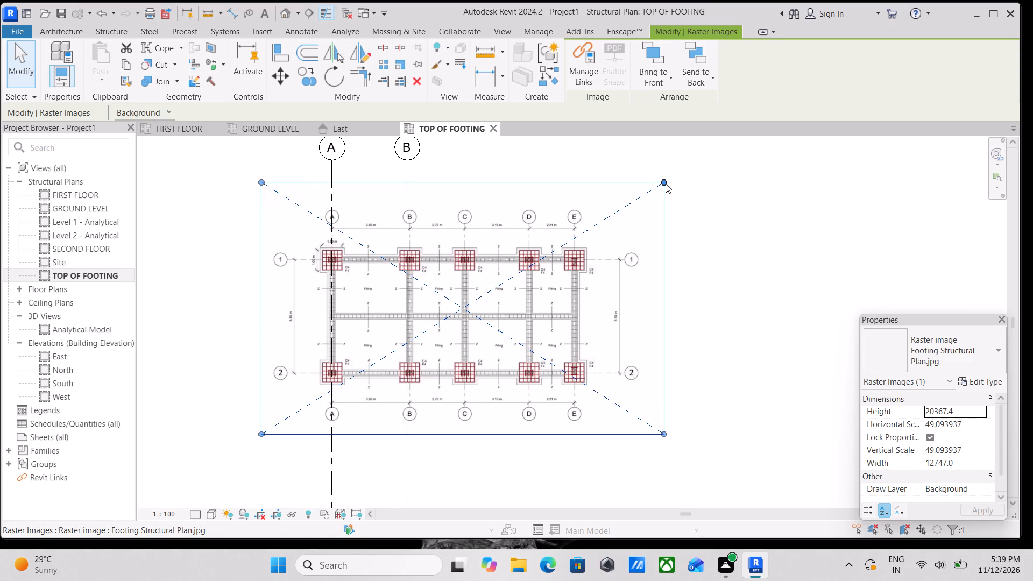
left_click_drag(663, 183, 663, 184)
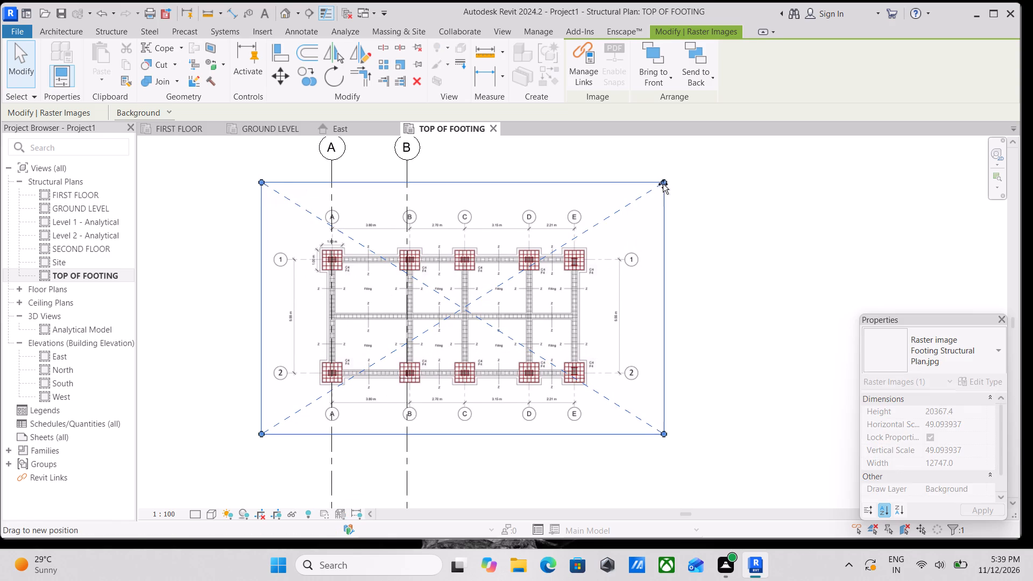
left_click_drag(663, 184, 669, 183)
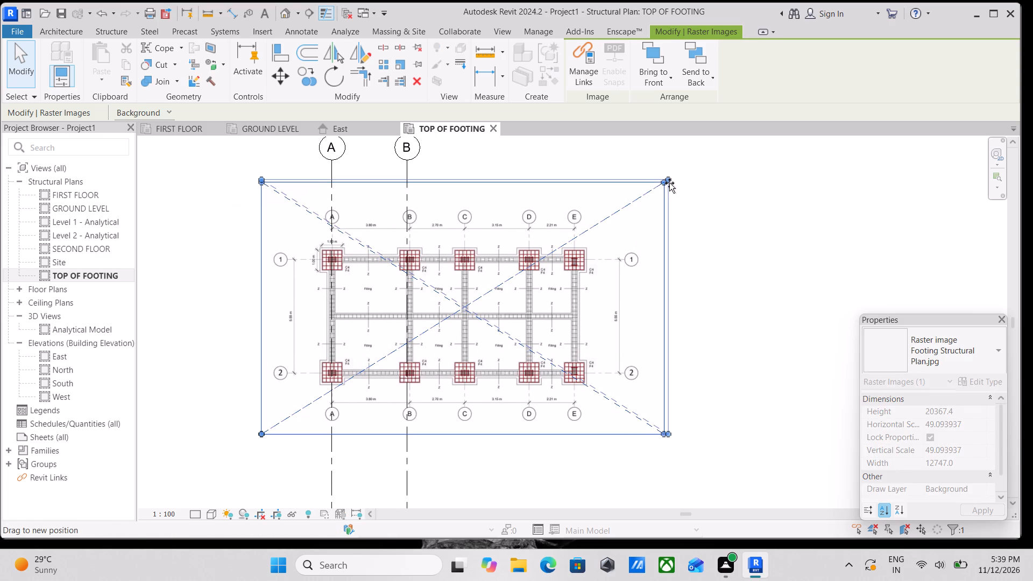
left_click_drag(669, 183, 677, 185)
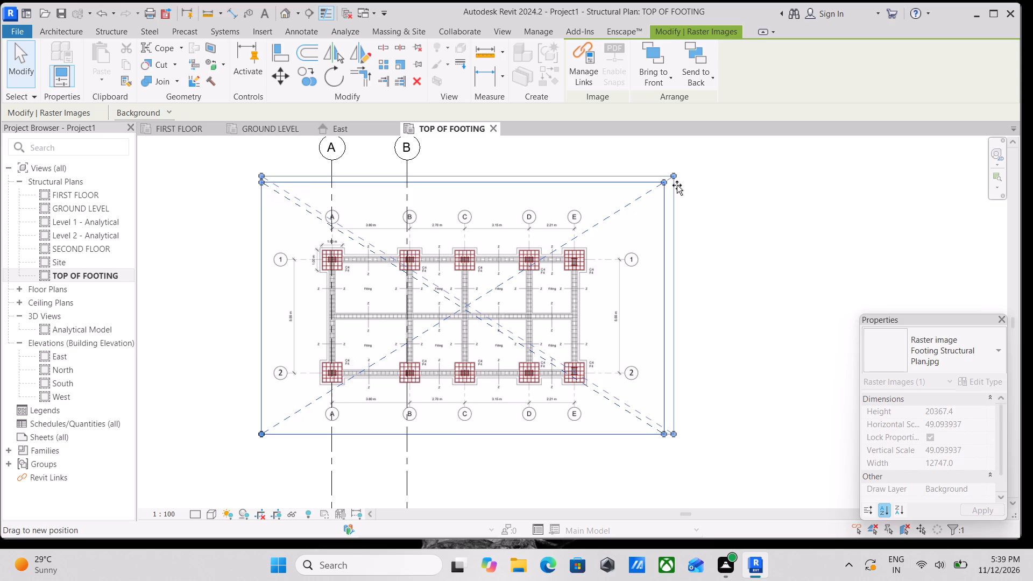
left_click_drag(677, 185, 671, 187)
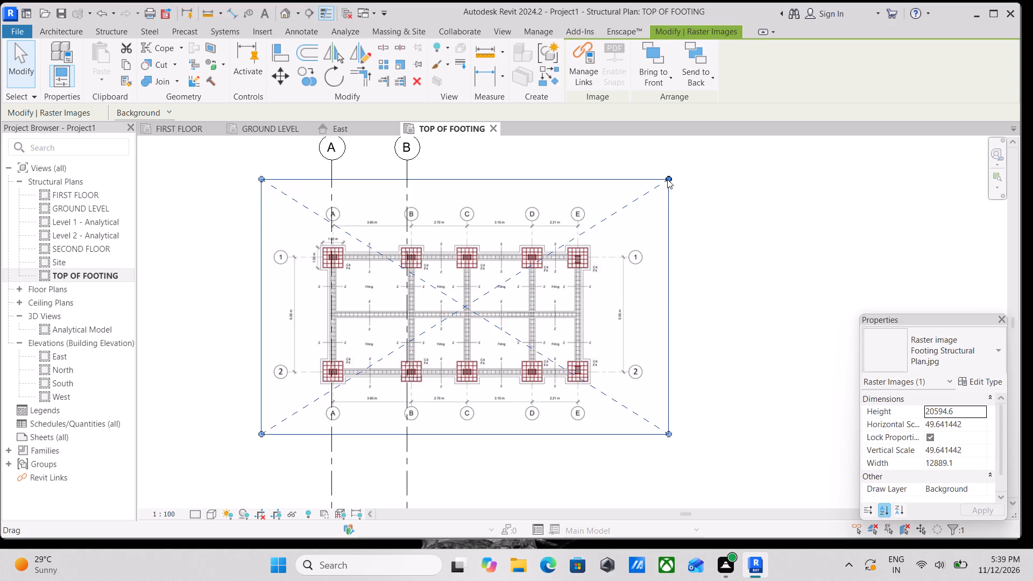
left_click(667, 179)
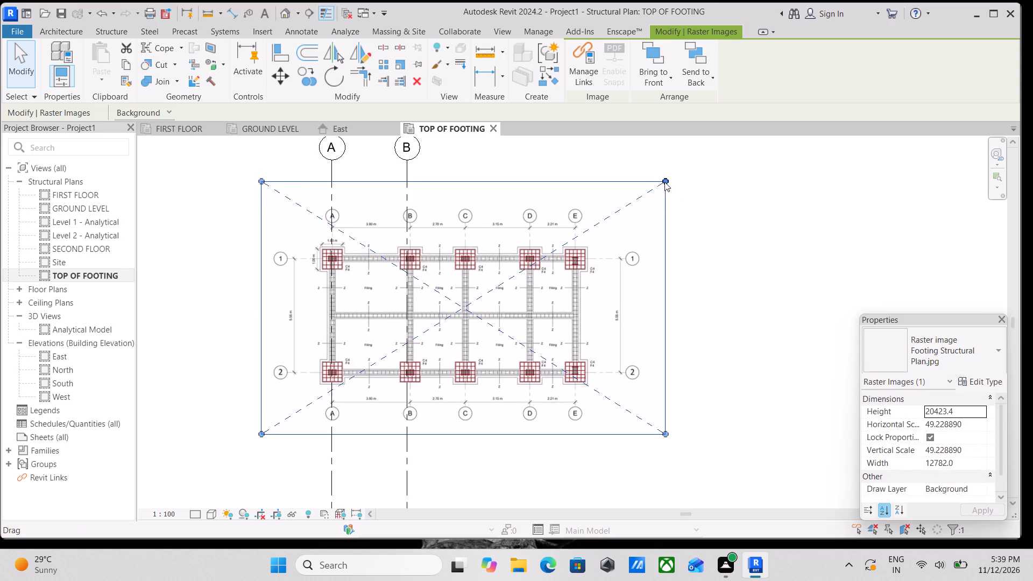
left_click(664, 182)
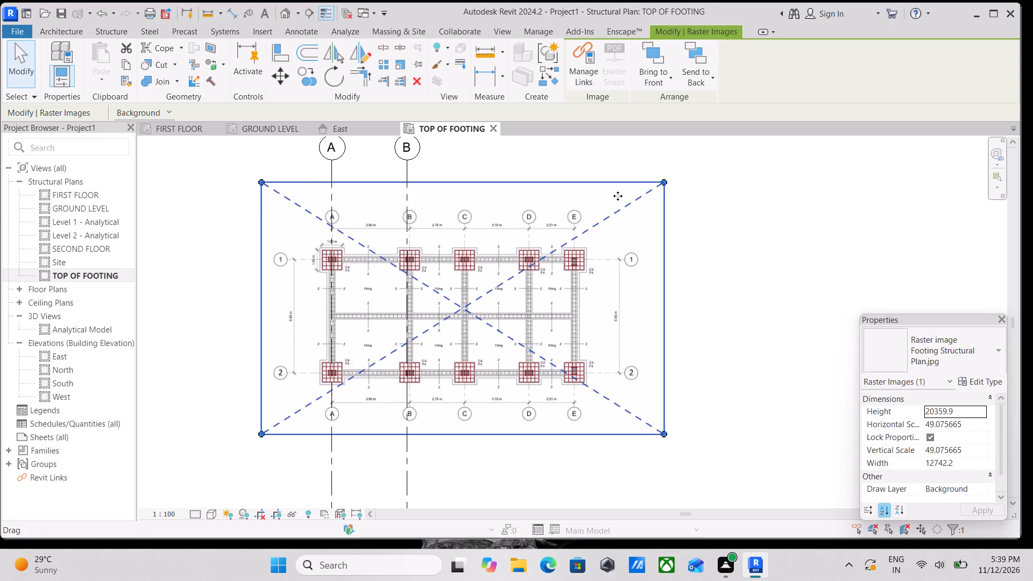
Shrink the plan image from its upper-right corner to a height of about 19920 to tighten its A–B spacing.
scroll(614, 196, "up", 3)
middle_click_drag(343, 233, 424, 267)
scroll(424, 267, "down", 2)
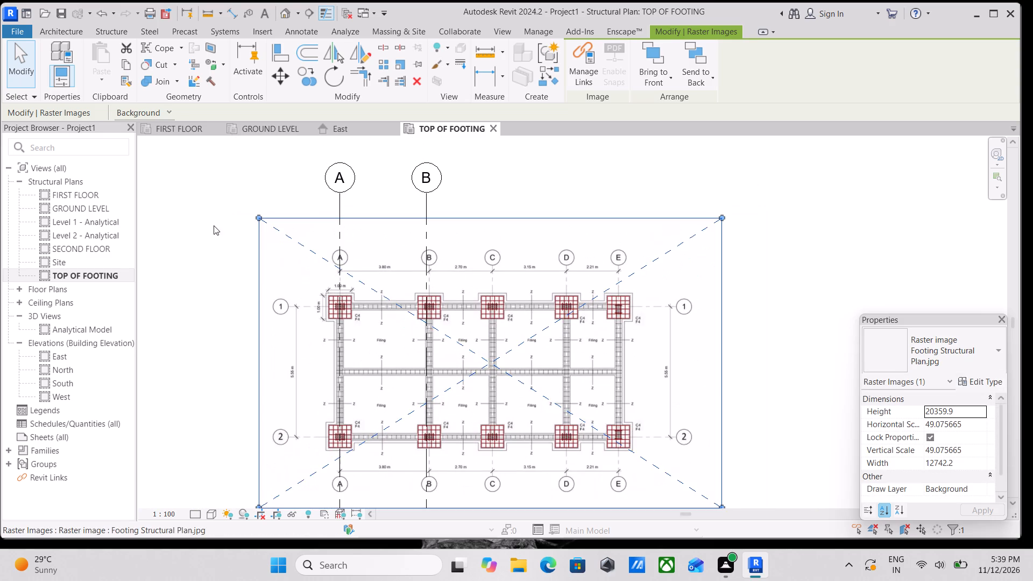
scroll(324, 312, "up", 3)
scroll(331, 300, "down", 3)
scroll(523, 263, "down", 1)
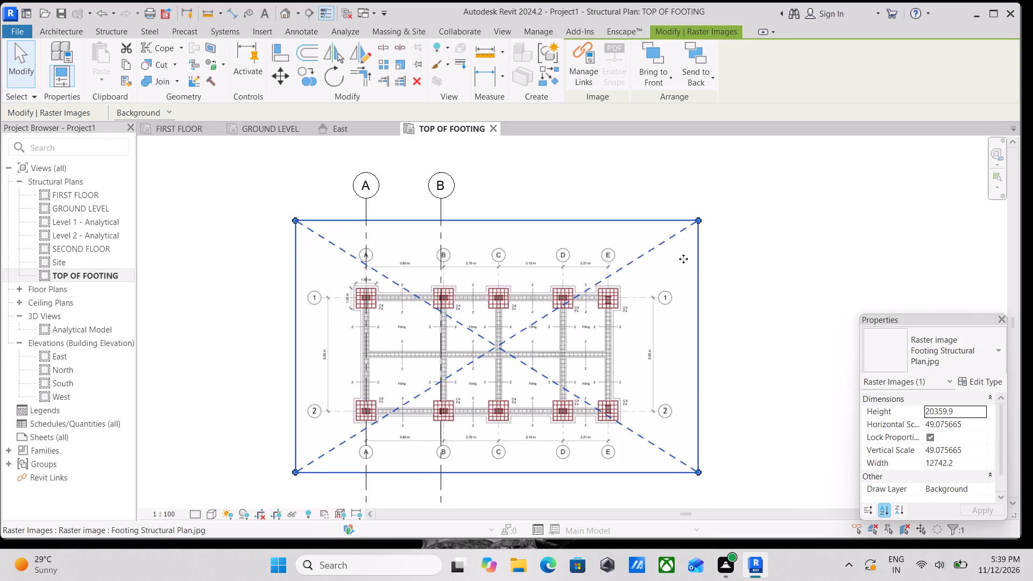
left_click_drag(694, 218, 701, 214)
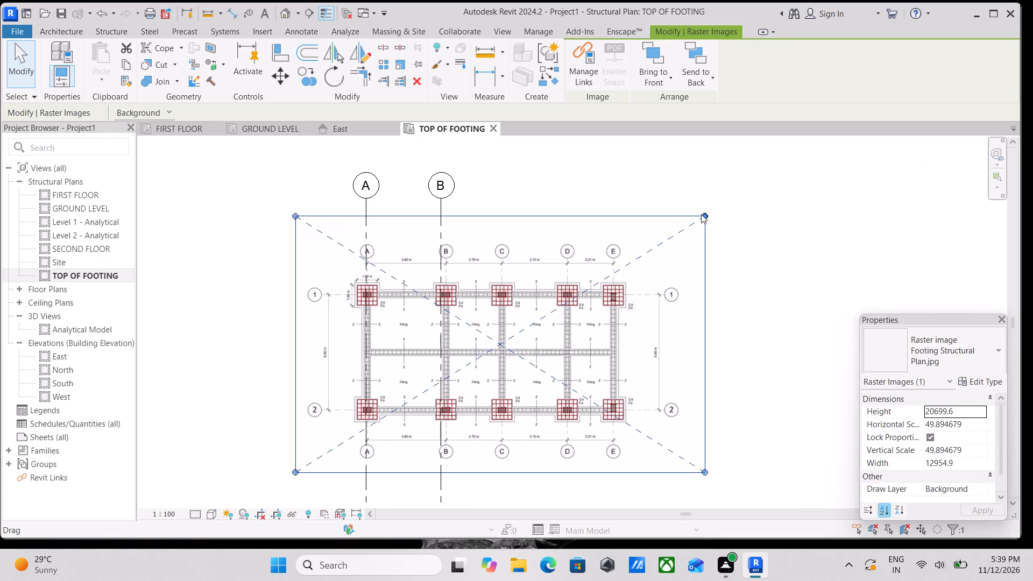
left_click_drag(706, 212, 697, 218)
left_click_drag(697, 218, 691, 223)
Fine-tune the plan image's size from its lower-left corner so its grids A and B line up with grid lines A and B.
scroll(398, 274, "up", 3)
scroll(332, 283, "up", 3)
scroll(332, 283, "down", 1)
scroll(470, 293, "down", 1)
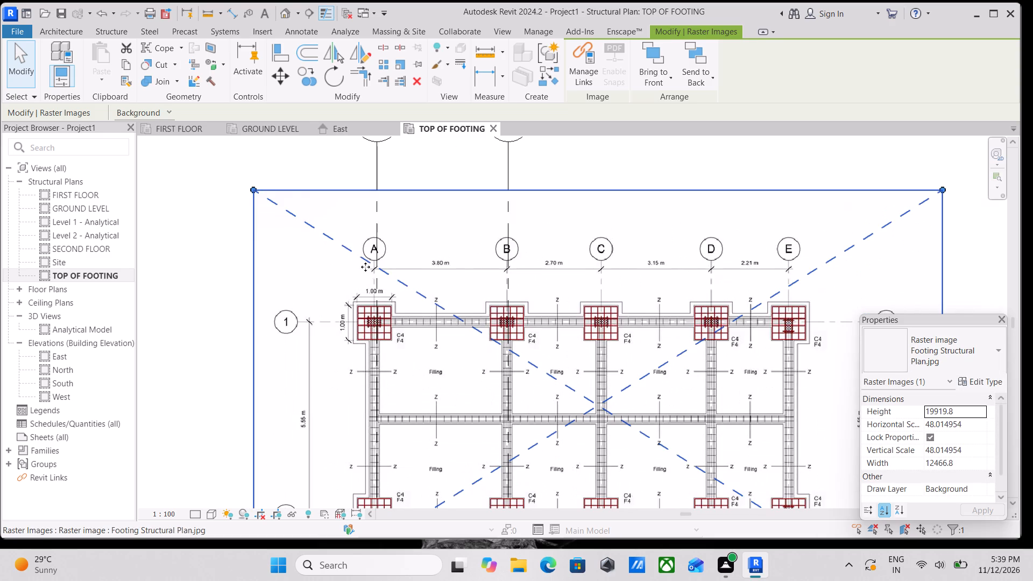
scroll(250, 193, "down", 3)
middle_click_drag(372, 333, 412, 295)
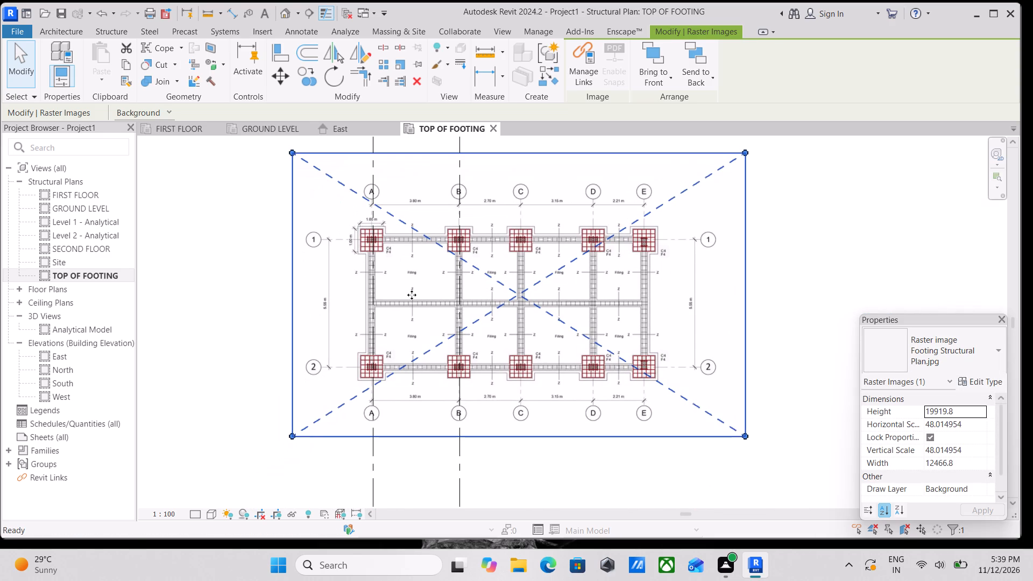
scroll(327, 419, "up", 2)
scroll(282, 450, "up", 2)
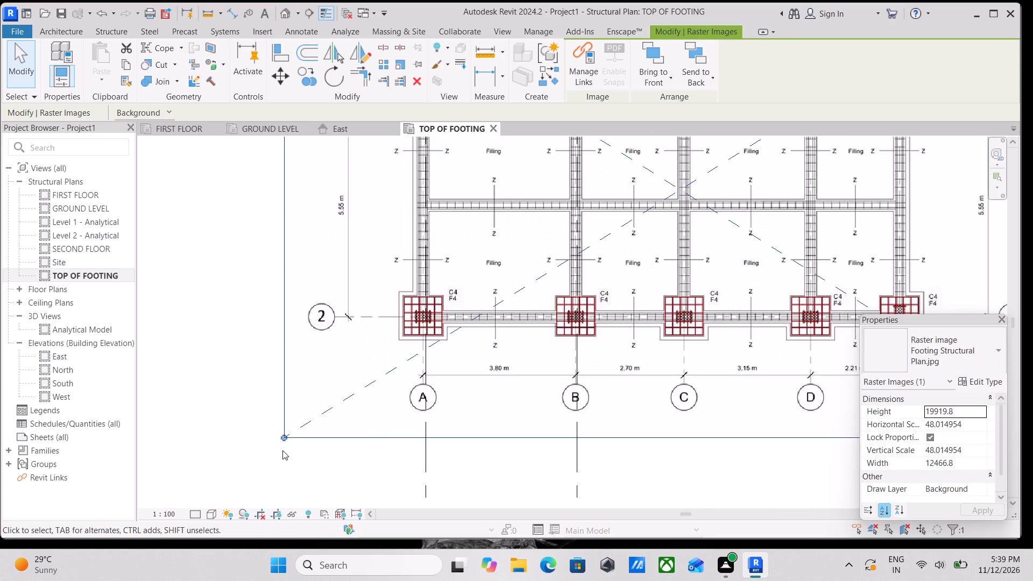
left_click(284, 437)
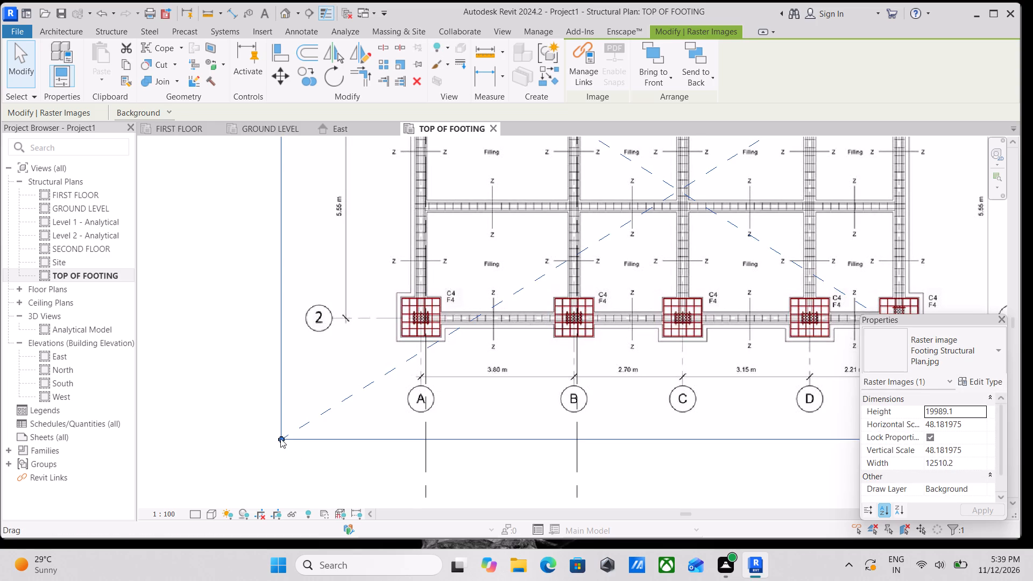
left_click_drag(280, 438, 288, 437)
scroll(288, 437, "down", 6)
middle_click_drag(357, 382, 384, 438)
scroll(493, 345, "up", 2)
scroll(303, 274, "up", 4)
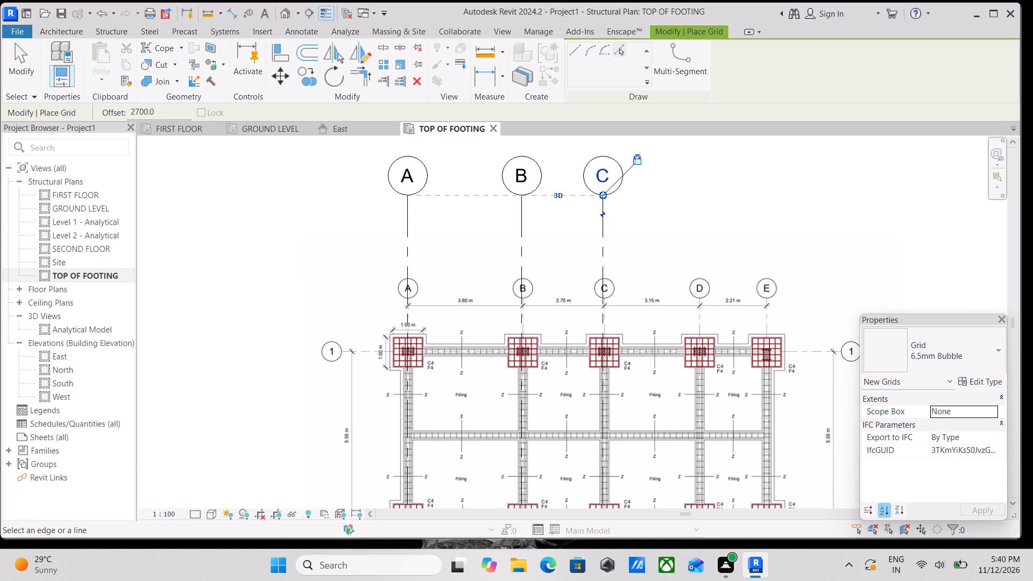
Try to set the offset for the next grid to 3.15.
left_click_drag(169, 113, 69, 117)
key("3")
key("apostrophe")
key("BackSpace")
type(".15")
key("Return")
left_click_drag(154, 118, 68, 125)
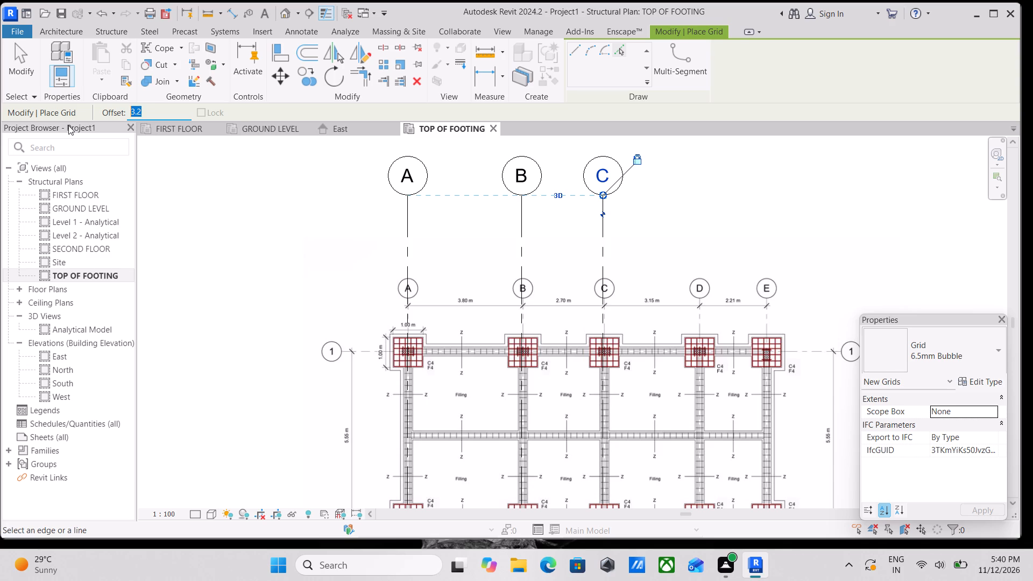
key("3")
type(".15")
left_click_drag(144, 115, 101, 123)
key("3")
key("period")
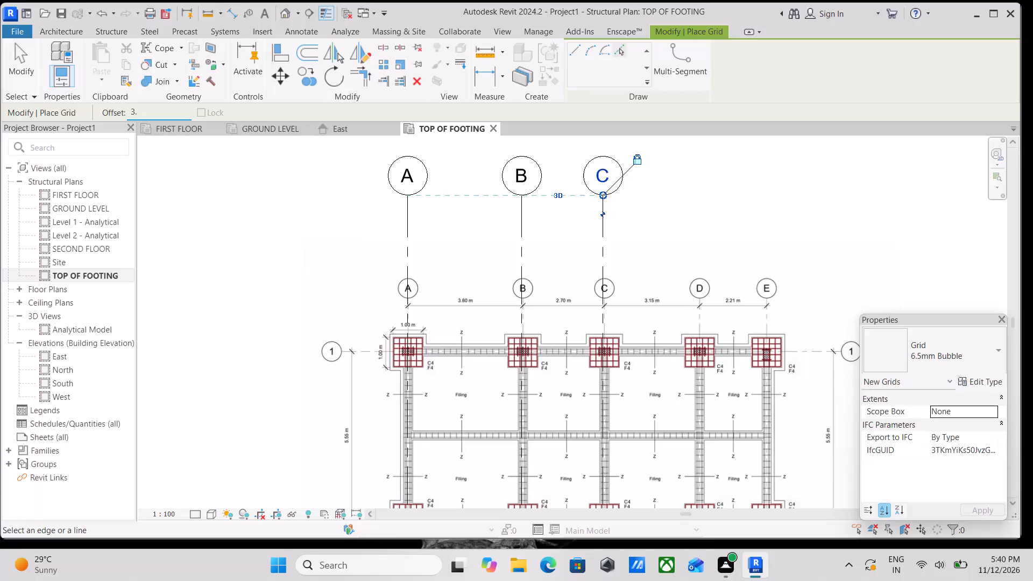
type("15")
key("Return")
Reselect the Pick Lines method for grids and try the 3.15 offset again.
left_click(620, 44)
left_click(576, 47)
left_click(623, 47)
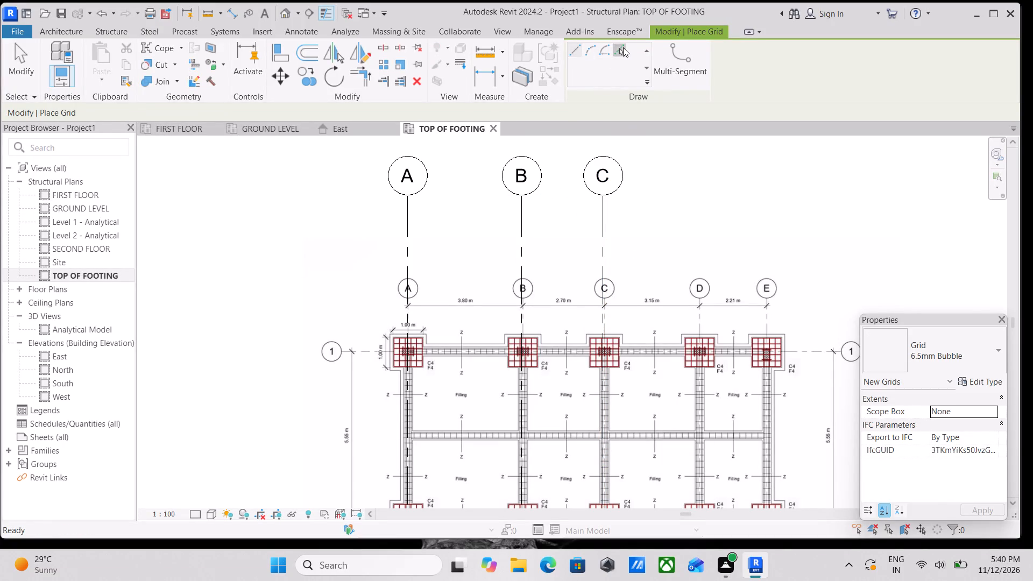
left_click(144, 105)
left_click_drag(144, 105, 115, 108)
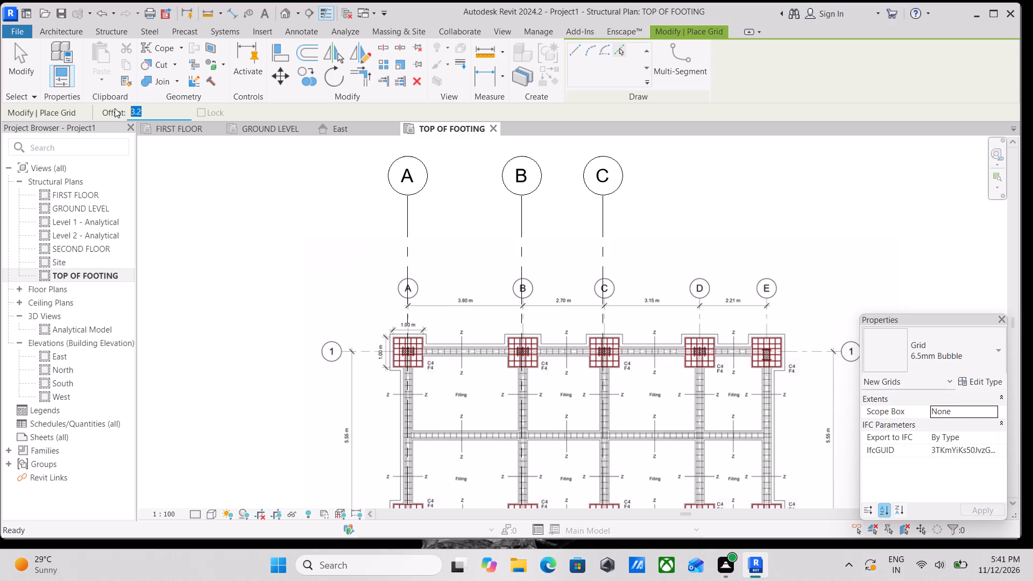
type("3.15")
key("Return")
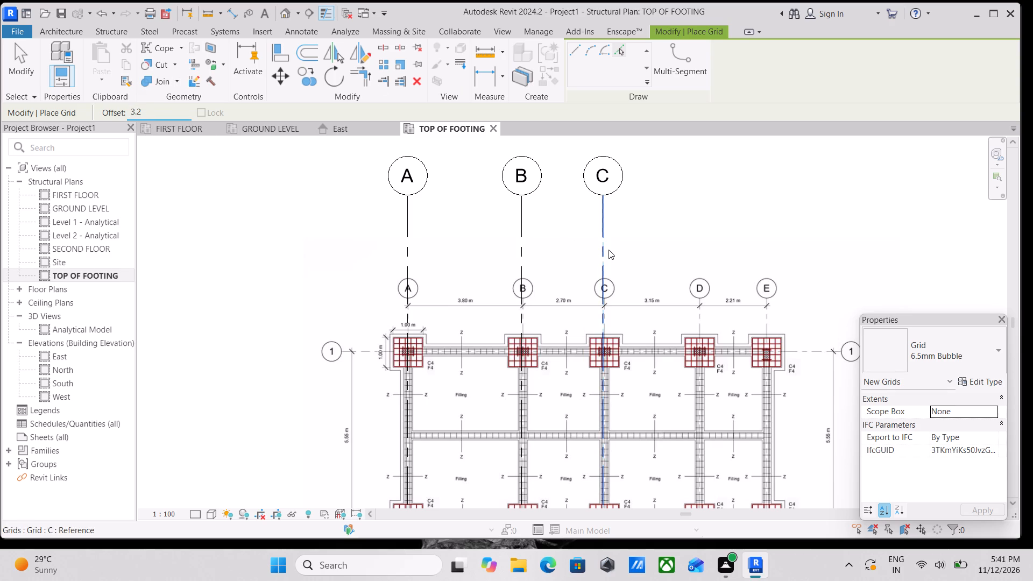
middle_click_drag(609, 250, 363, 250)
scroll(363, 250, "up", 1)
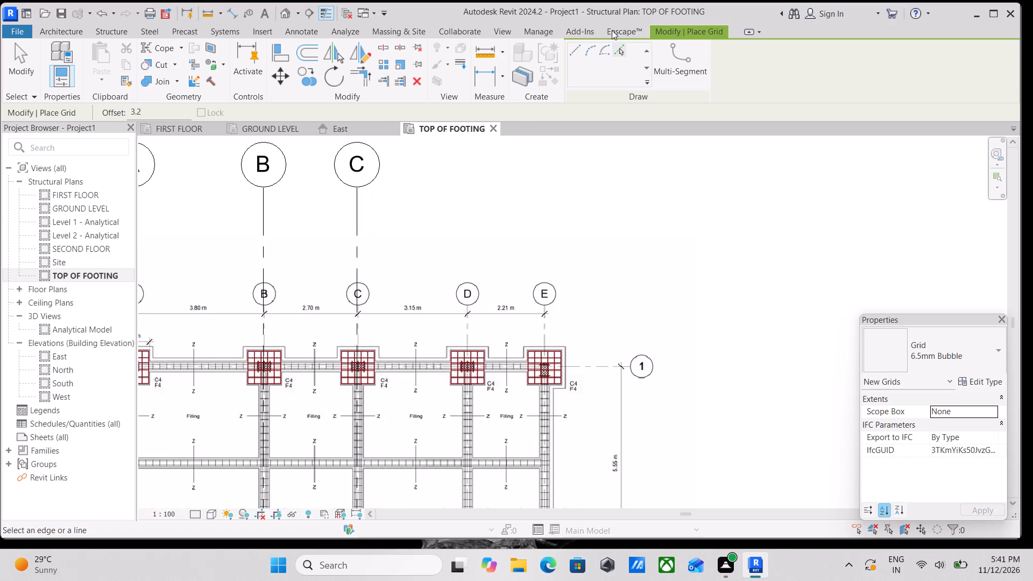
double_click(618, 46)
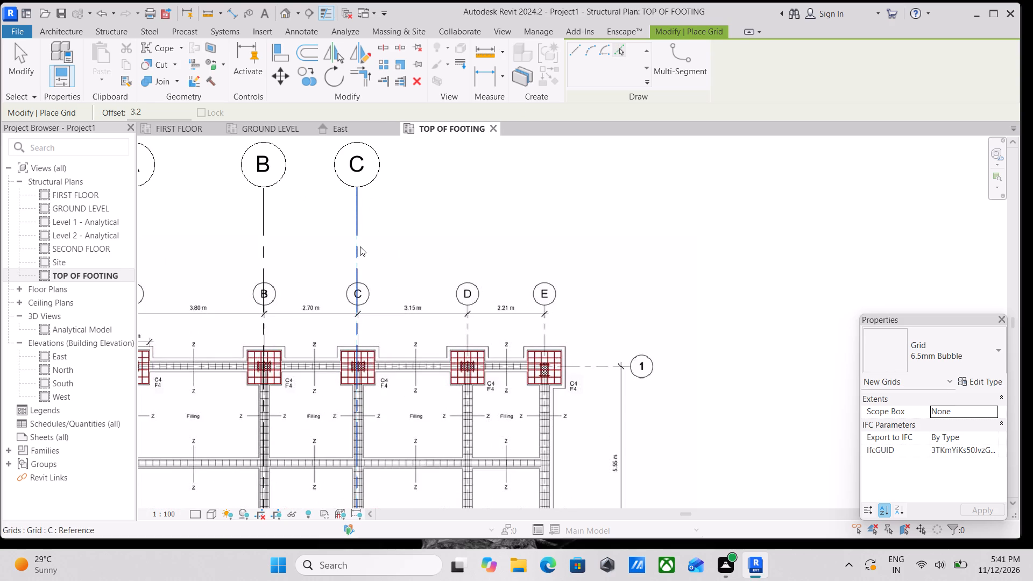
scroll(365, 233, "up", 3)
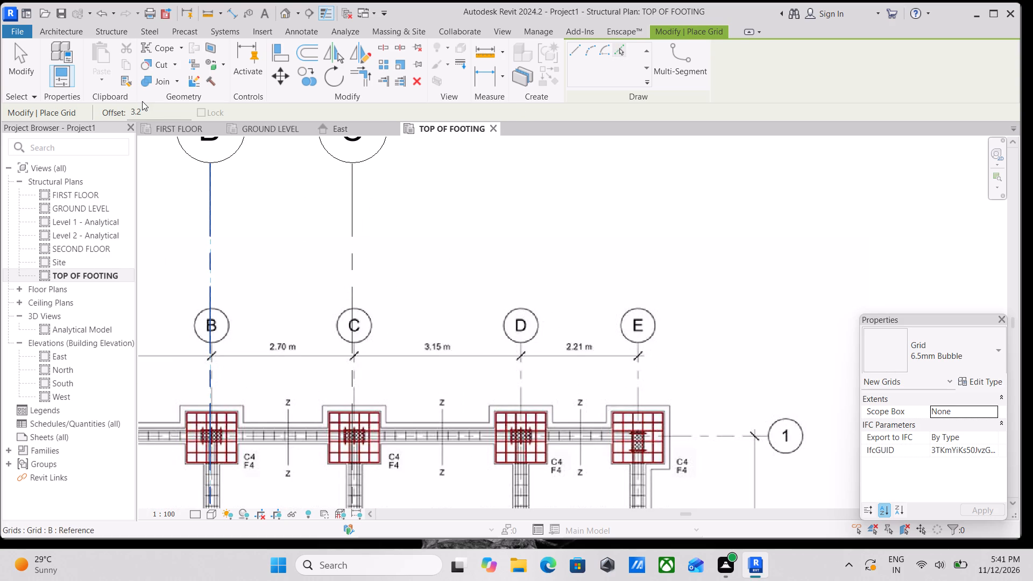
Place grid D by picking grid line C with an offset of 3.15M, on the side away from grid B.
left_click_drag(145, 115, 87, 116)
type("3.15M")
key("Return")
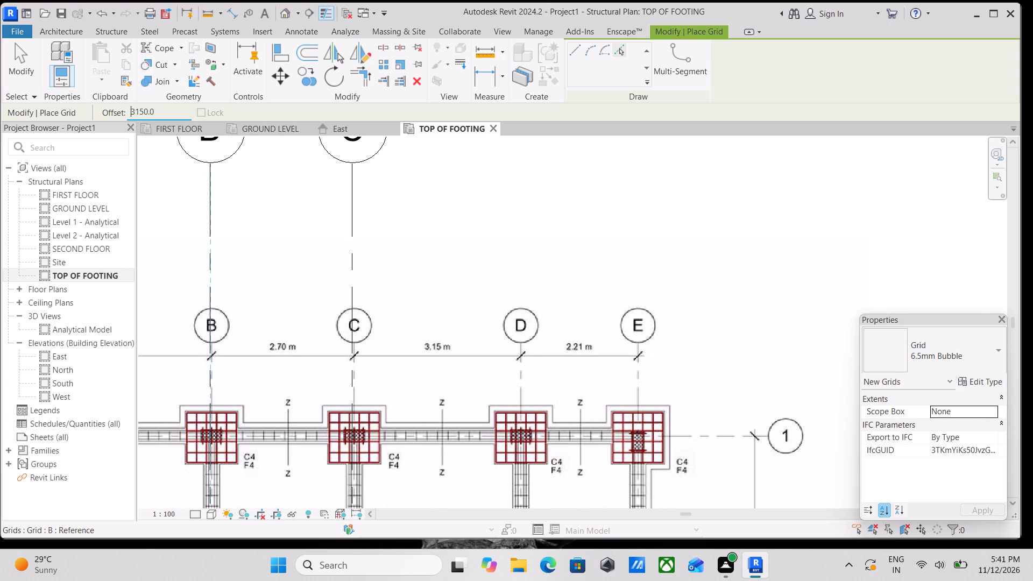
left_click(355, 245)
Place grid E by picking grid line D with an offset of 2.21m, on the side away from grid C.
scroll(355, 245, "down", 1)
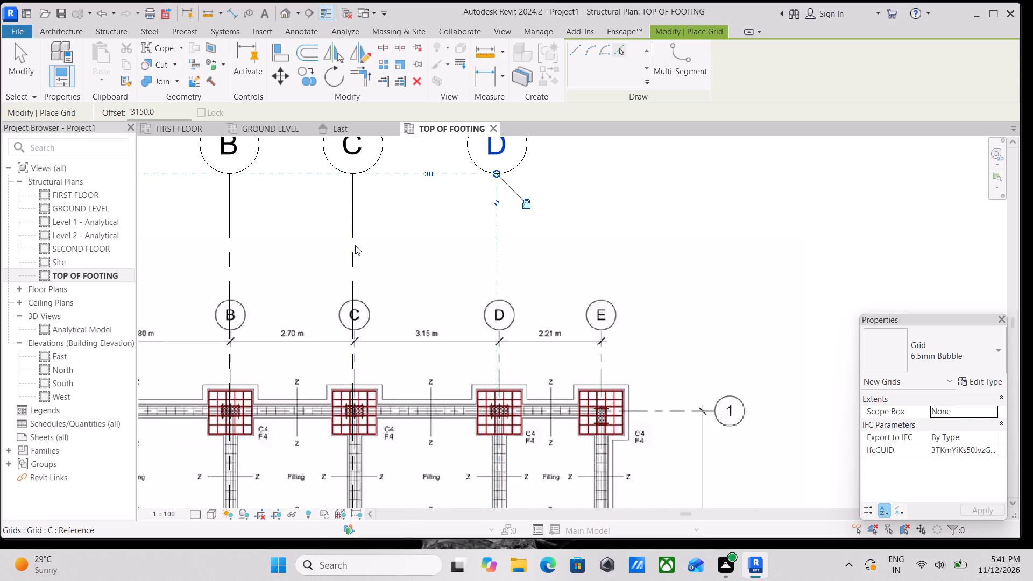
scroll(355, 245, "down", 1)
middle_click_drag(504, 243, 456, 272)
left_click_drag(170, 109, 116, 111)
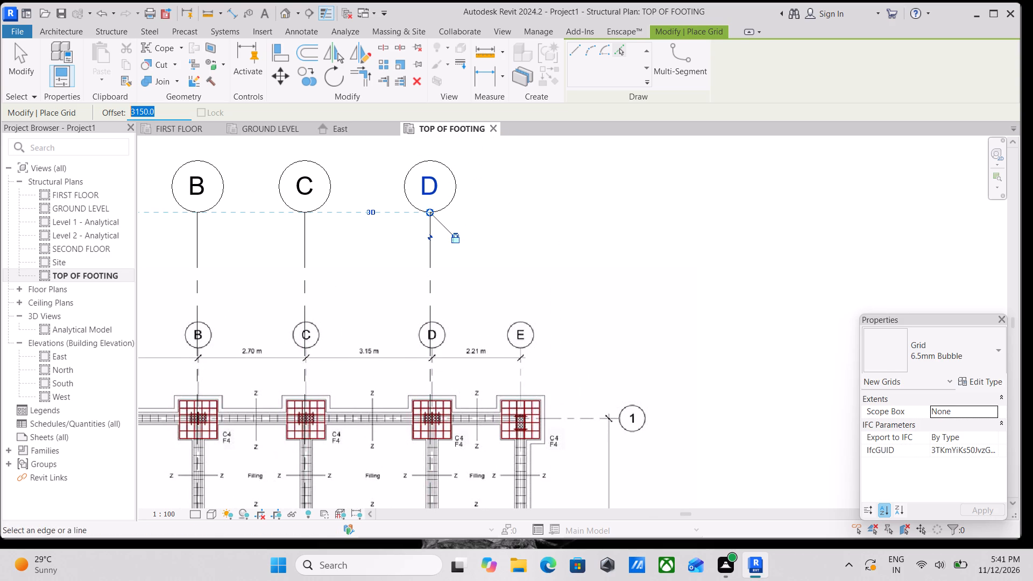
left_click_drag(116, 111, 113, 111)
type("2.21")
key("m")
key("Return")
left_click(430, 282)
scroll(430, 282, "down", 4)
middle_click_drag(430, 282, 492, 238)
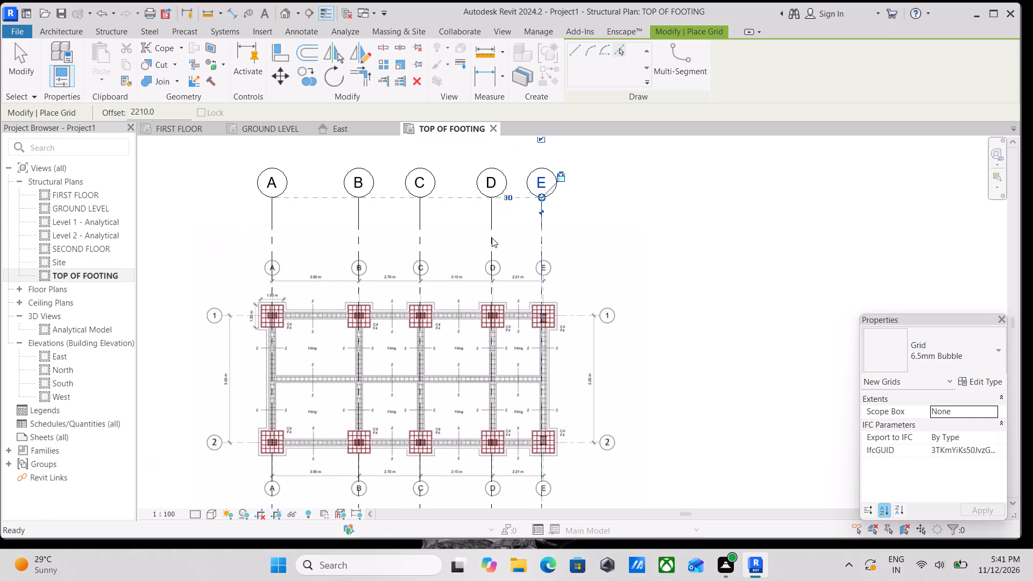
key("Escape")
scroll(536, 424, "up", 2)
key("Escape")
Shrink the plan image slightly from its upper-right corner, to a height of about 19730, so its grids match grid lines A–E.
scroll(577, 446, "up", 1)
middle_click_drag(577, 446, 576, 379)
scroll(577, 421, "down", 1)
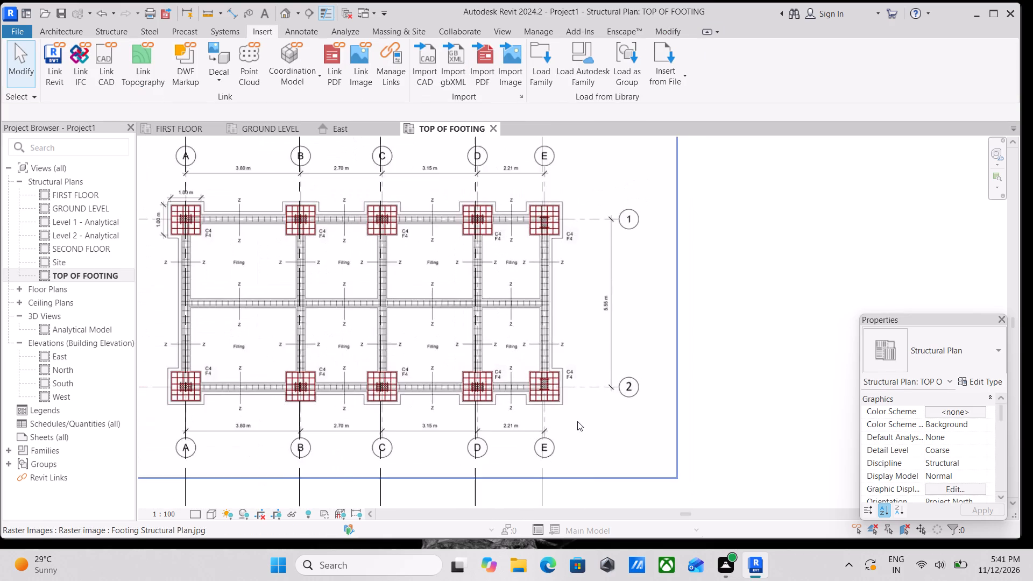
middle_click_drag(577, 421, 597, 570)
middle_click_drag(634, 289, 684, 344)
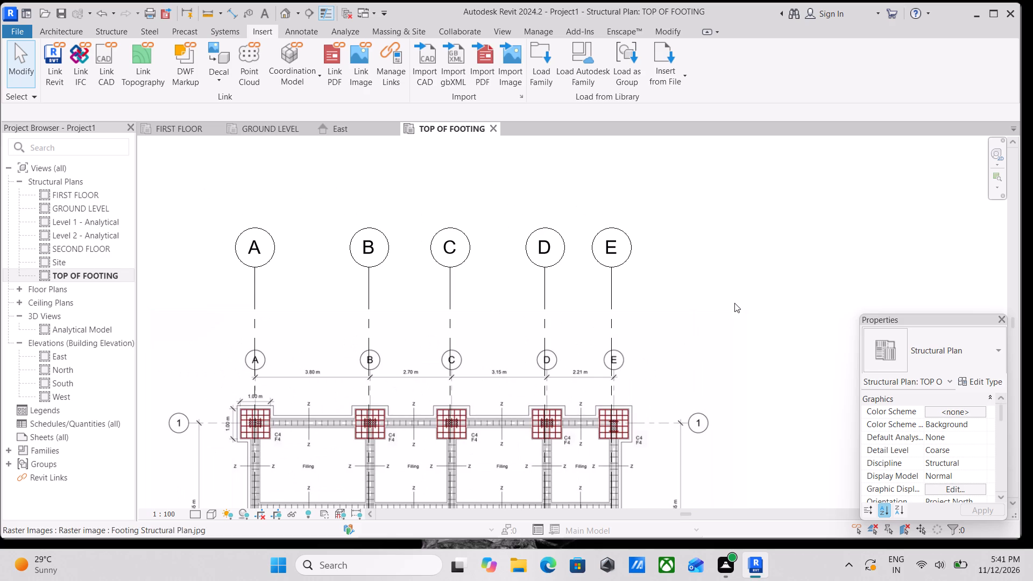
left_click(732, 311)
scroll(732, 312, "up", 2)
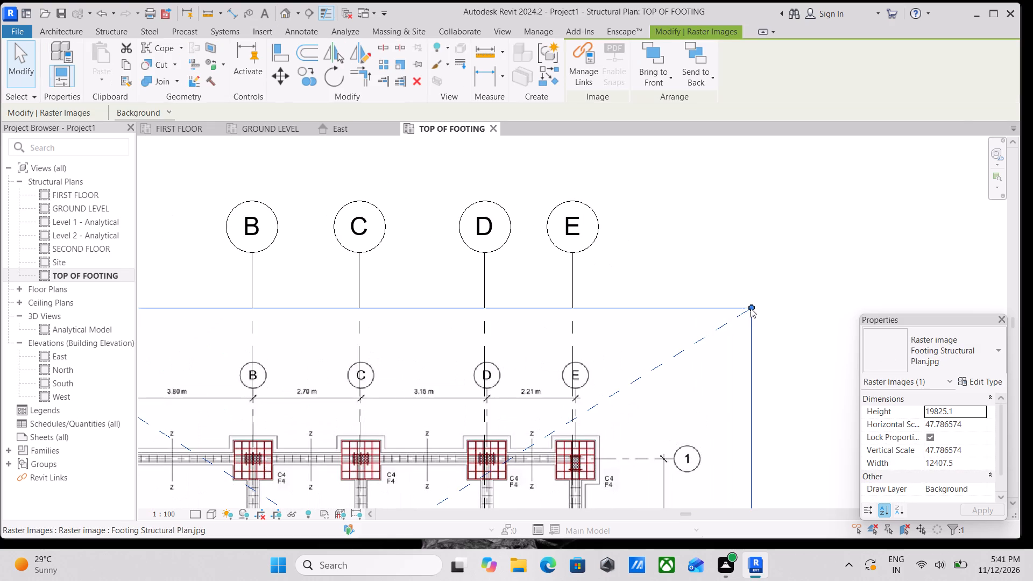
left_click(752, 307)
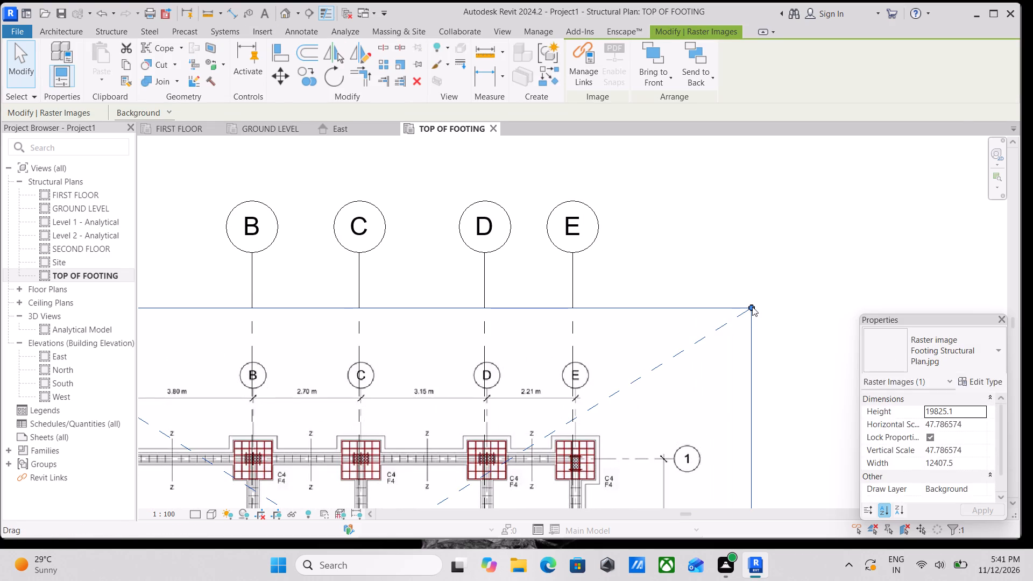
left_click(752, 307)
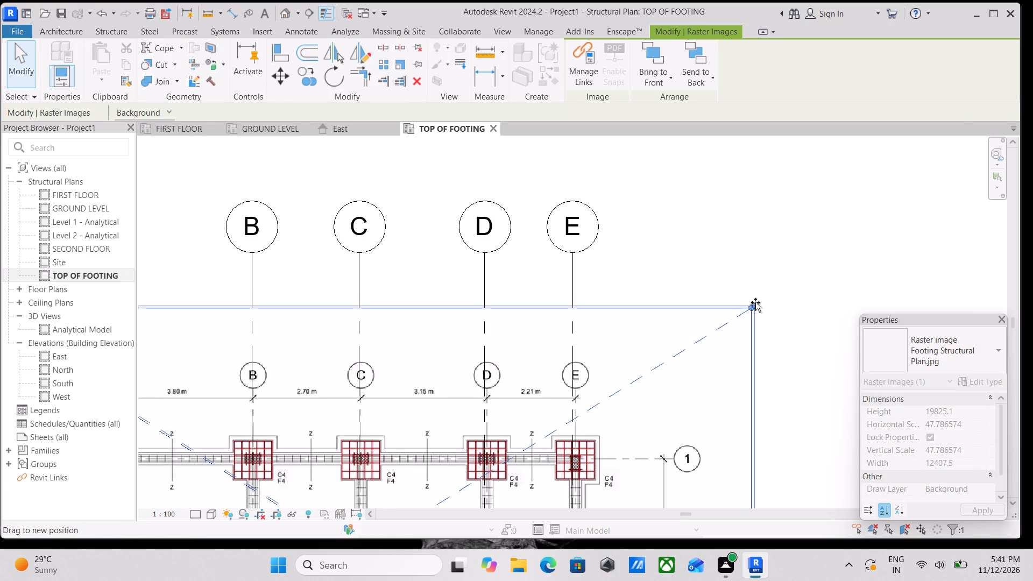
left_click_drag(755, 302, 749, 310)
middle_click_drag(458, 386, 513, 348)
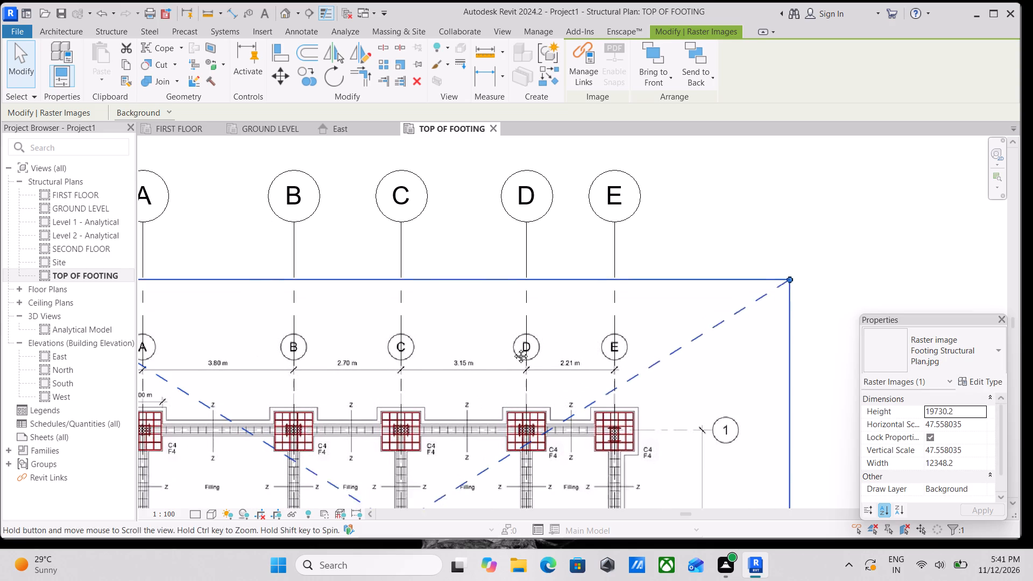
middle_click_drag(513, 348, 535, 336)
scroll(443, 385, "up", 6)
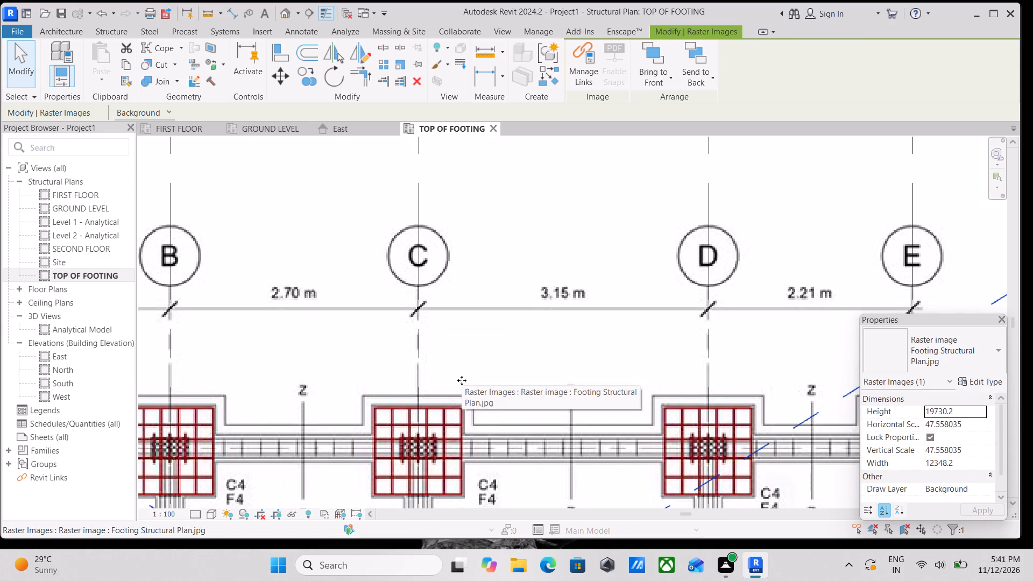
scroll(462, 380, "down", 9)
middle_click_drag(462, 380, 507, 329)
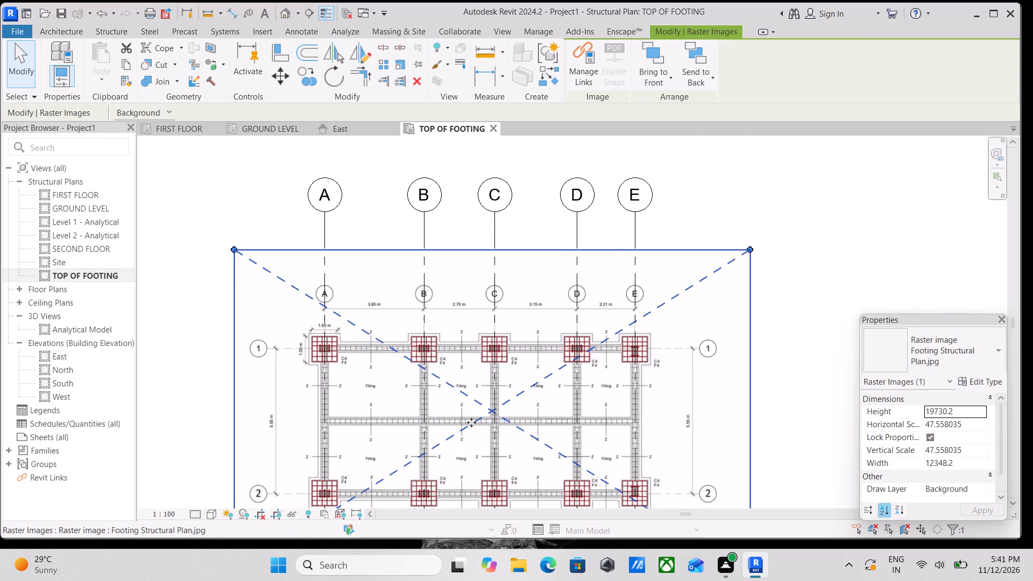
Draw a horizontal grid along the plan's row 2 axis, from the bubble beside column A to the one beyond column E.
middle_click_drag(471, 401, 482, 364)
middle_click_drag(328, 414, 364, 359)
scroll(330, 378, "up", 3)
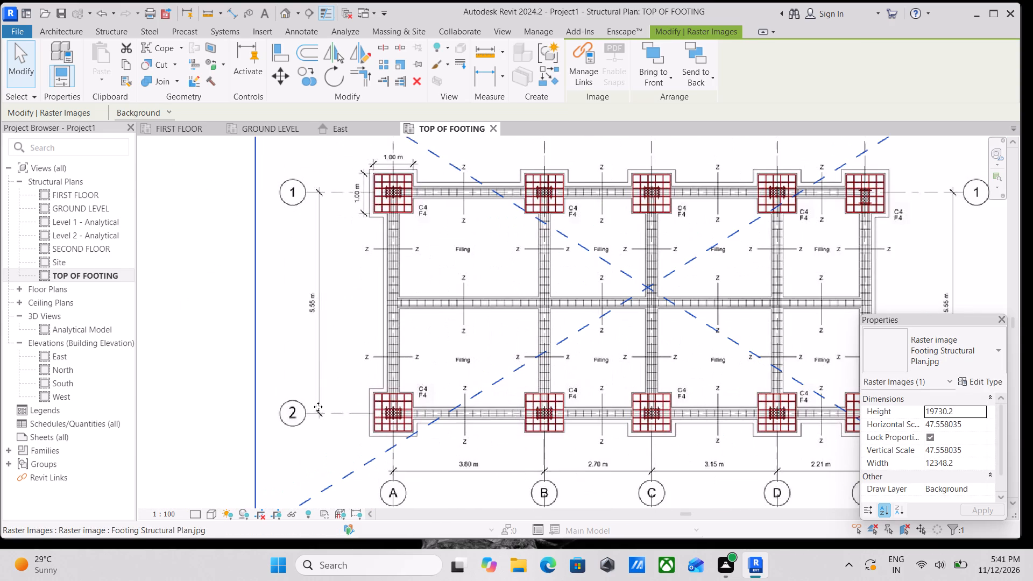
type("GR")
scroll(334, 433, "up", 2)
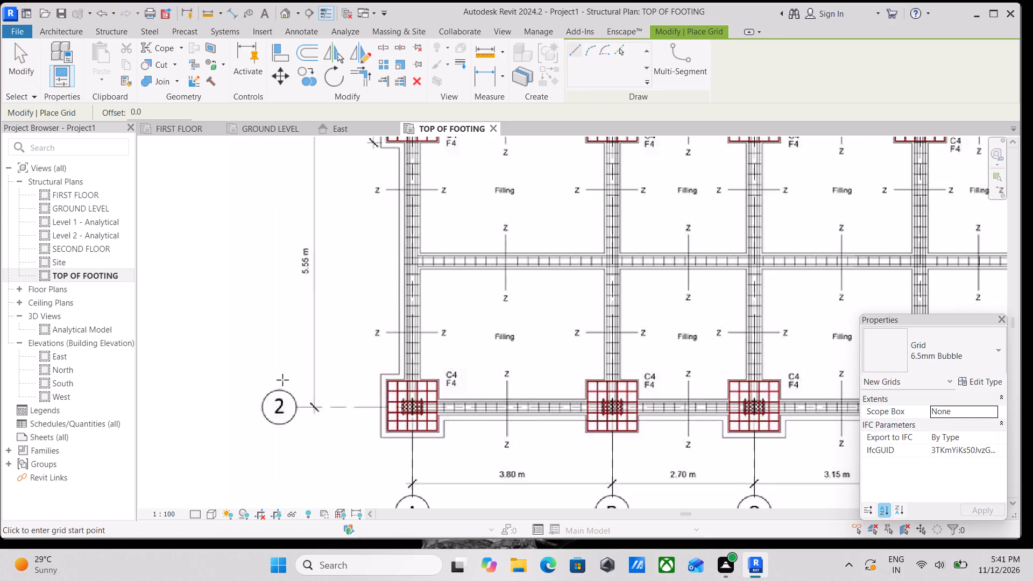
scroll(284, 378, "up", 4)
middle_click_drag(366, 426, 284, 363)
scroll(345, 405, "down", 1)
scroll(284, 363, "down", 2)
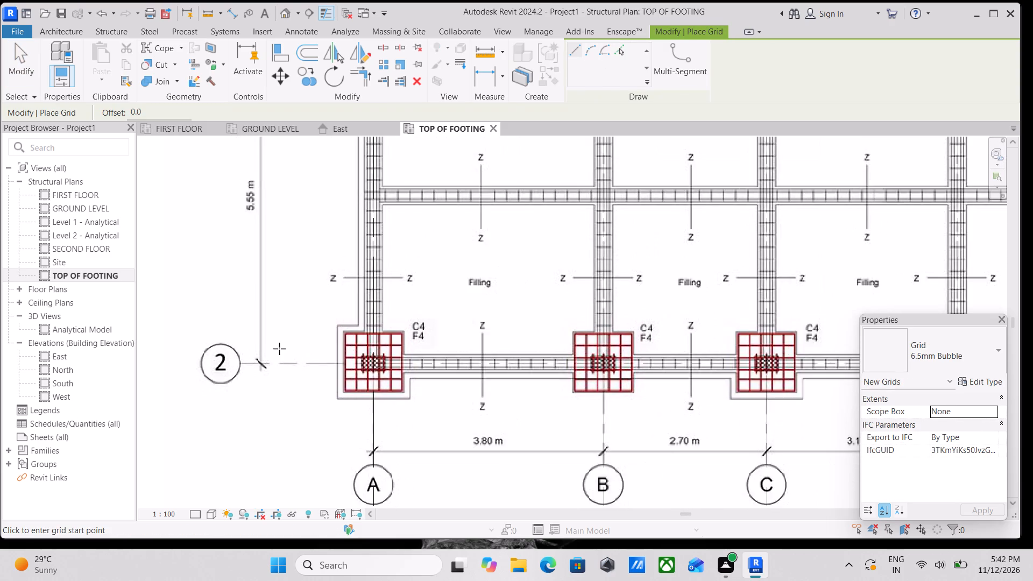
scroll(275, 349, "down", 3)
scroll(252, 358, "up", 2)
scroll(252, 358, "down", 3)
scroll(256, 358, "up", 6)
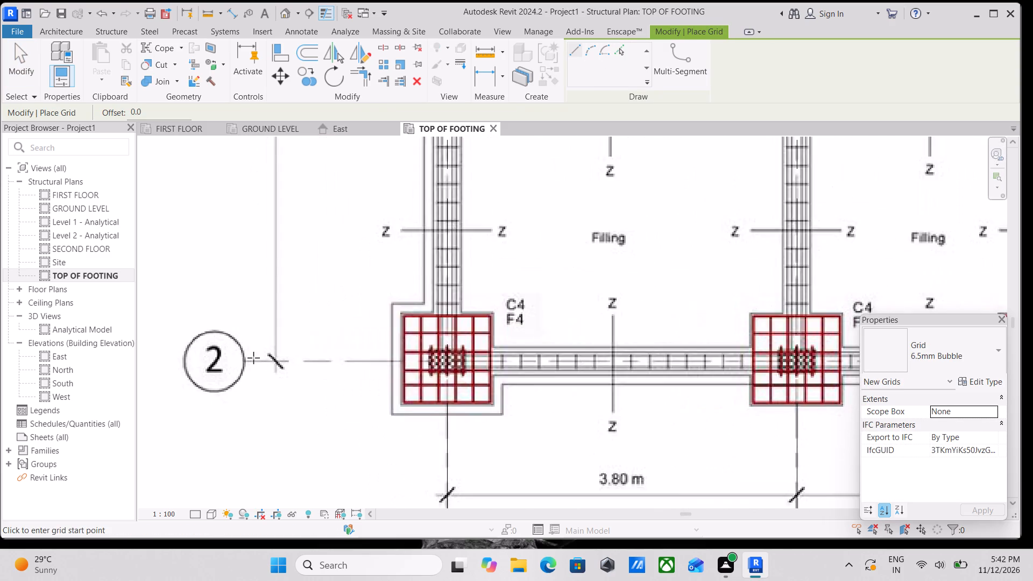
scroll(253, 358, "up", 4)
left_click(247, 361)
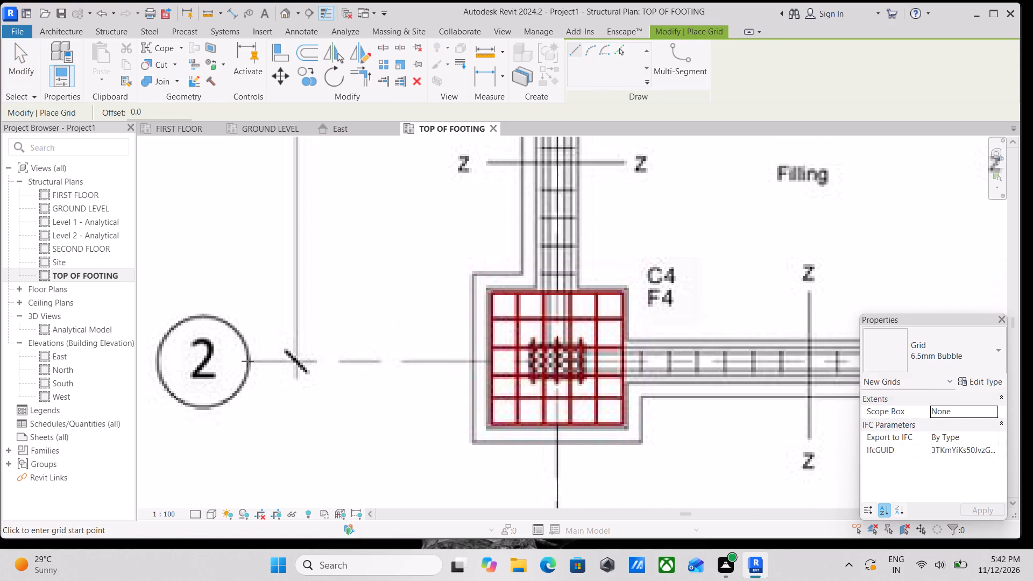
scroll(457, 356, "down", 11)
middle_click_drag(457, 356, 201, 359)
scroll(507, 345, "down", 2)
middle_click_drag(507, 345, 424, 358)
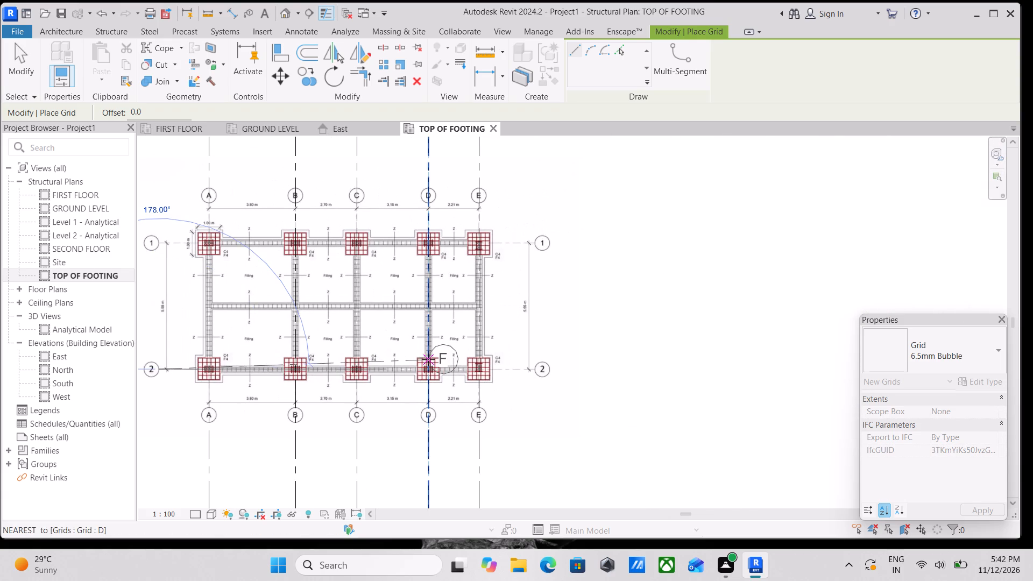
scroll(530, 368, "up", 3)
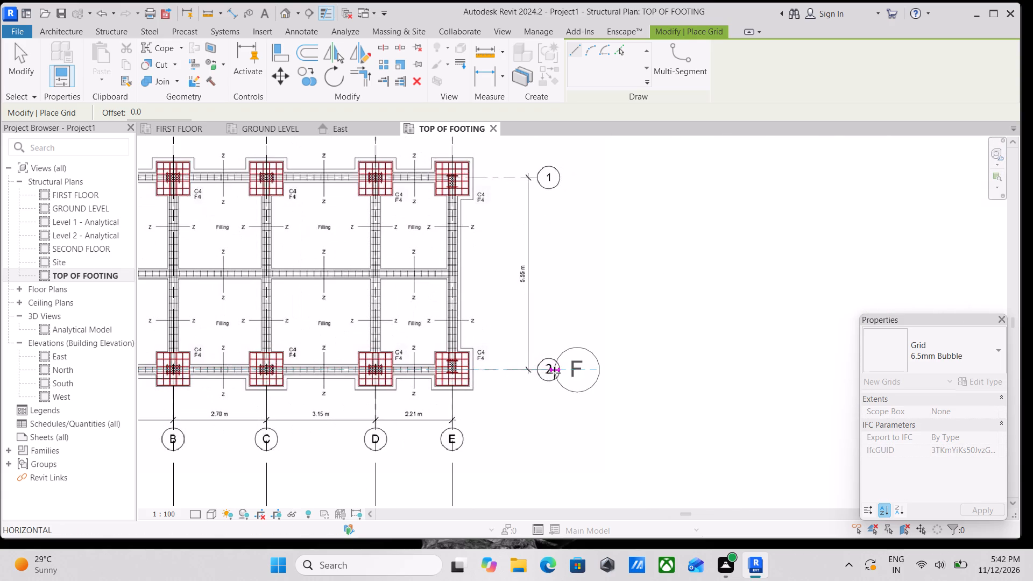
scroll(520, 373, "up", 3)
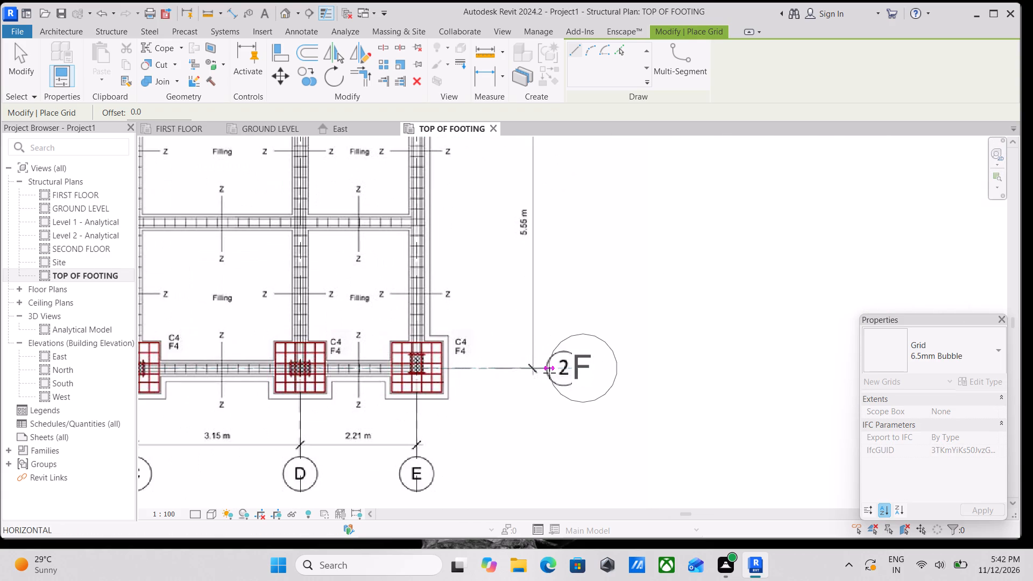
left_click(541, 371)
key("Escape")
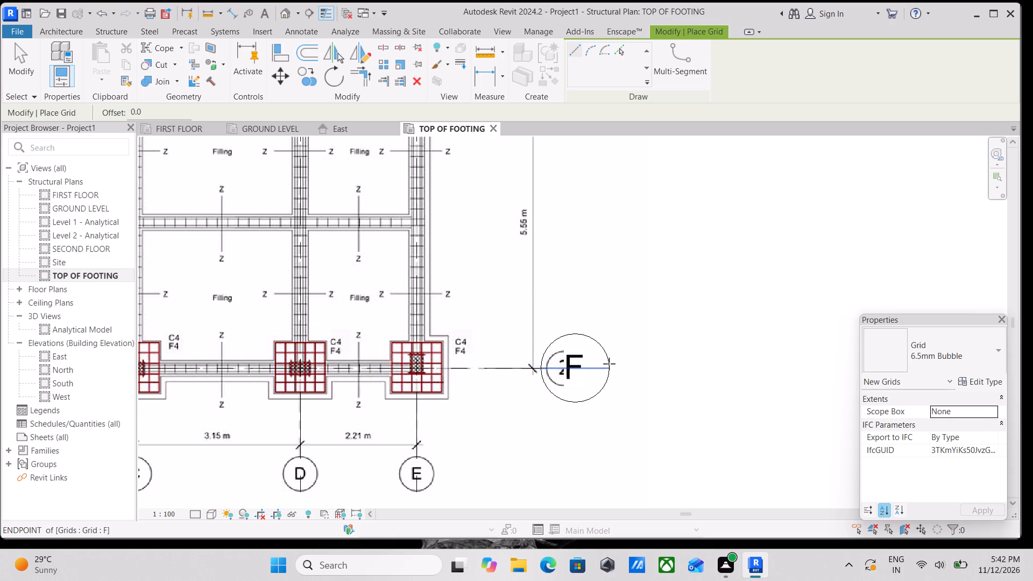
key("Escape")
Rename the horizontal grid on the plan's row 2 axis as 1.
scroll(573, 352, "up", 2)
double_click(578, 364)
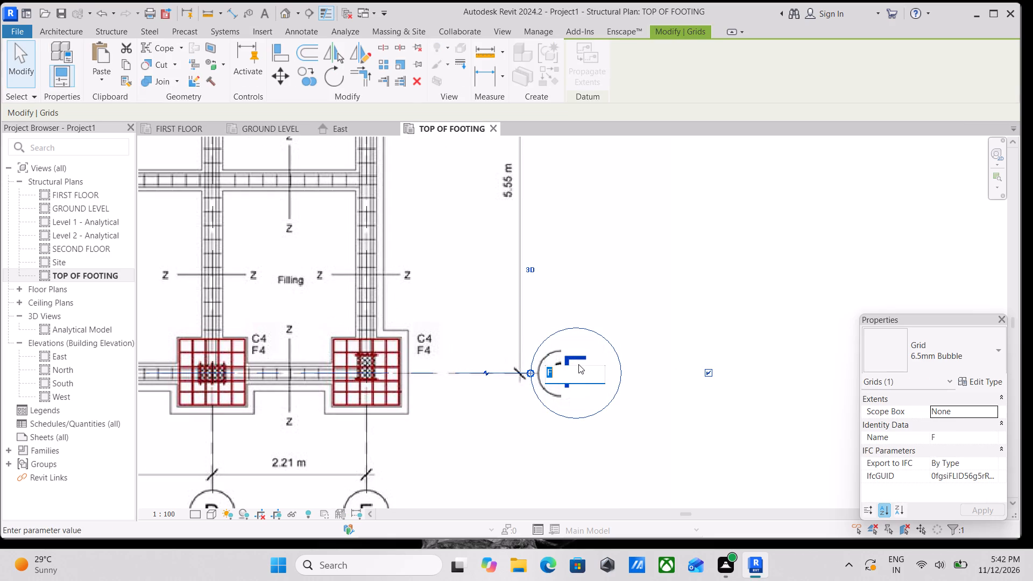
key("1")
key("Return")
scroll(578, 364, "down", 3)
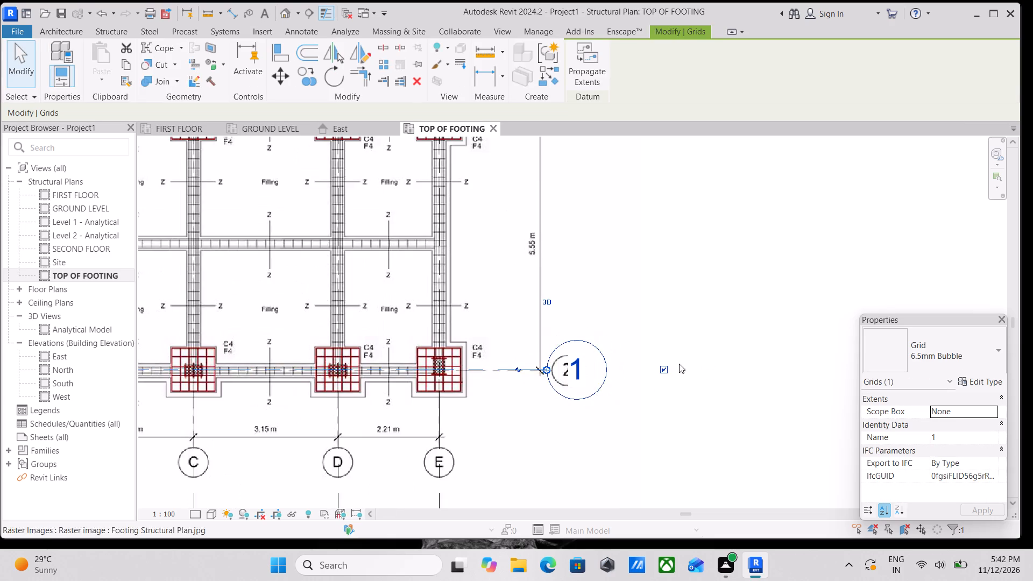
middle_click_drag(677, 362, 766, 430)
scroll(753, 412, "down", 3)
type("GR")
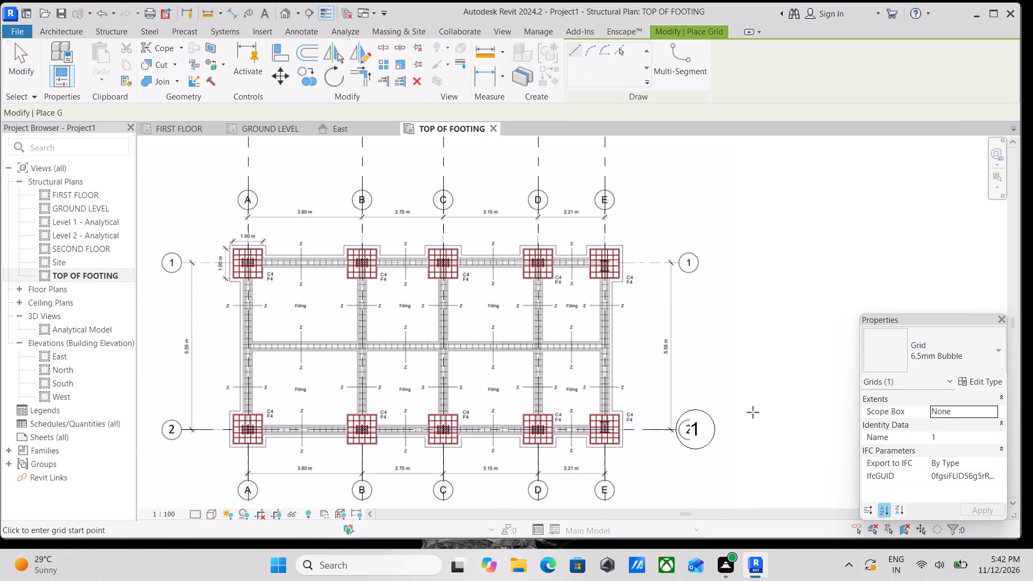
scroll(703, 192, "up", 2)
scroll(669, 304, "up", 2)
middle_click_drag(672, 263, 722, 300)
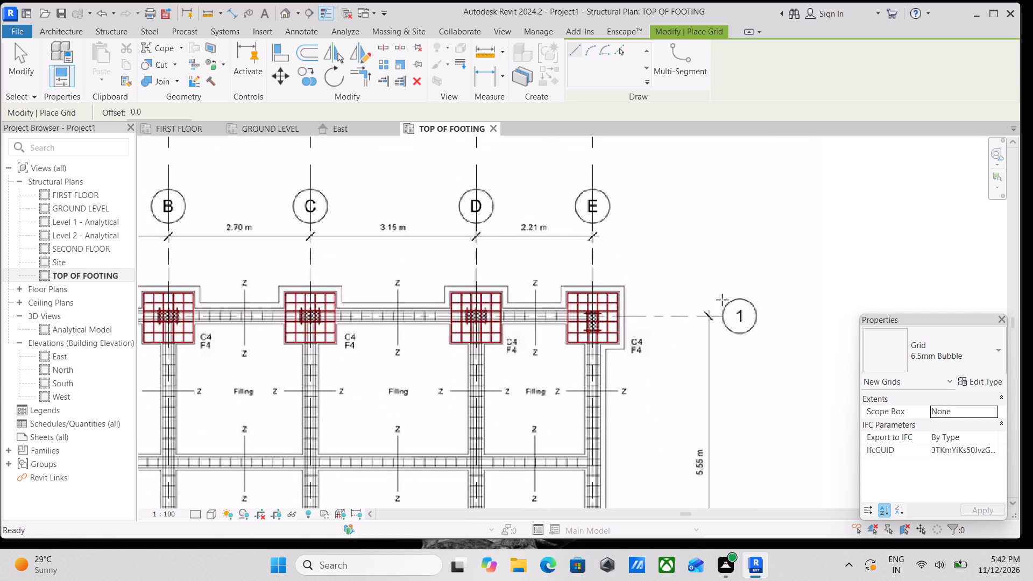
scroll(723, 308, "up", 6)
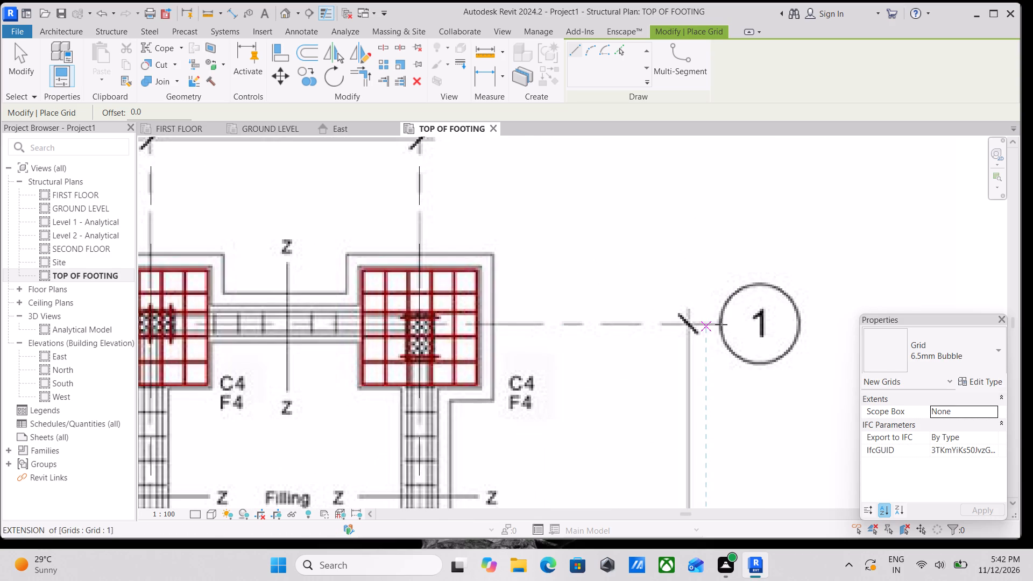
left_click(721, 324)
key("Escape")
Draw a horizontal grid along the plan's row 1 axis, from the bubble beside column A to the one beyond column E.
scroll(710, 315, "down", 6)
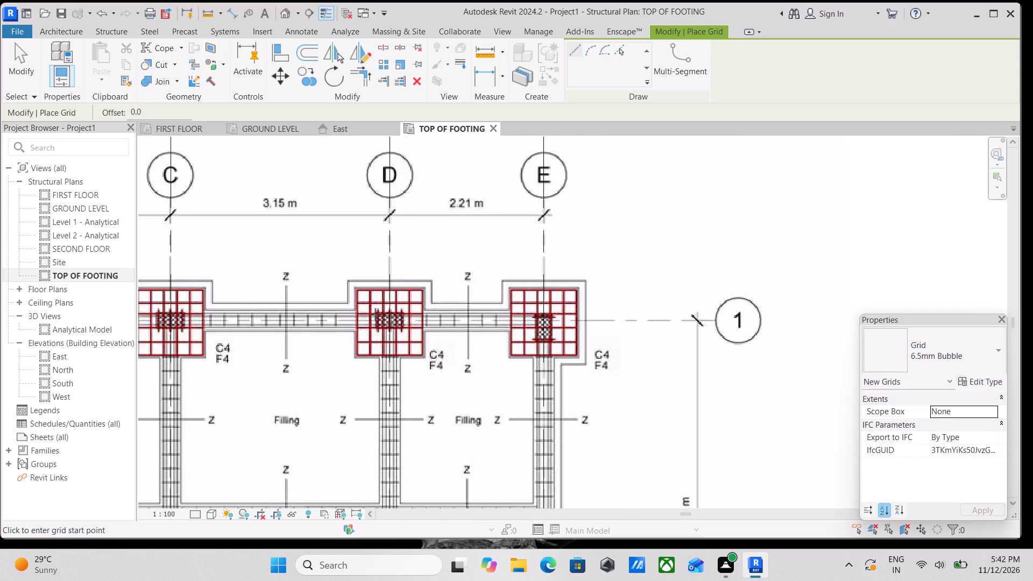
middle_click_drag(376, 314, 588, 324)
middle_click_drag(188, 274, 413, 274)
middle_click_drag(167, 269, 315, 274)
scroll(307, 322, "up", 3)
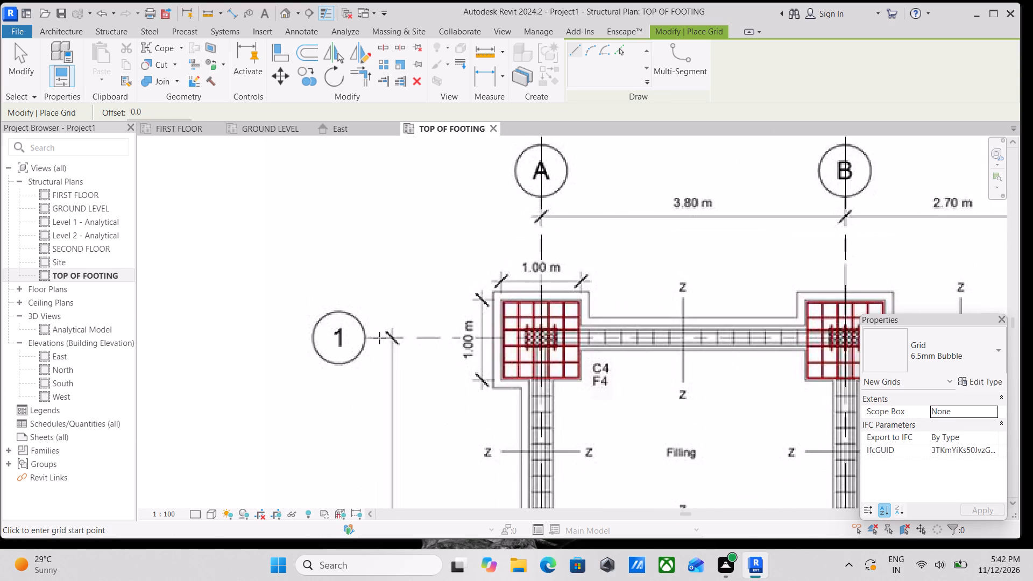
scroll(379, 338, "up", 3)
scroll(379, 338, "down", 4)
scroll(370, 338, "up", 5)
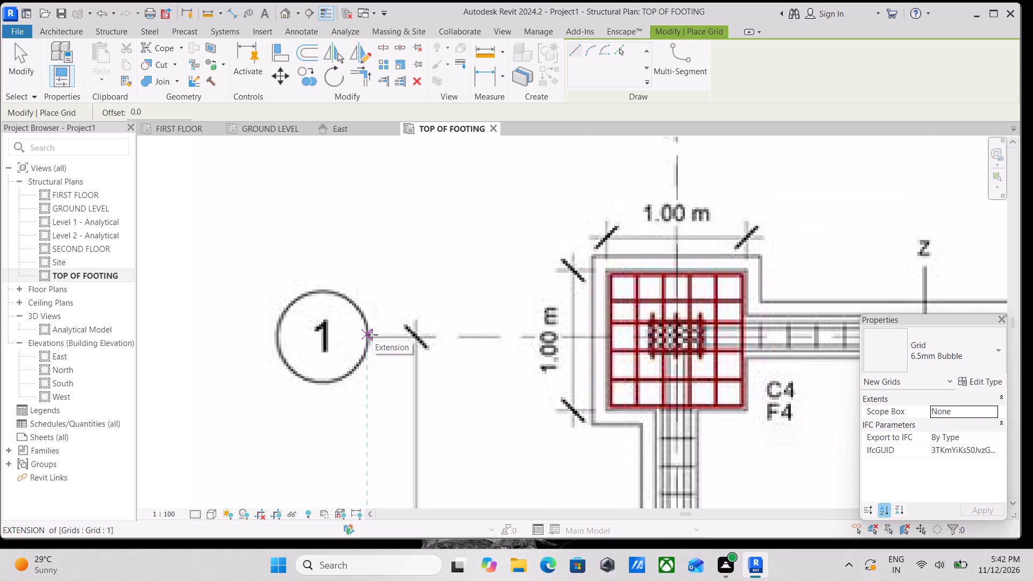
left_click(370, 338)
scroll(664, 342, "down", 4)
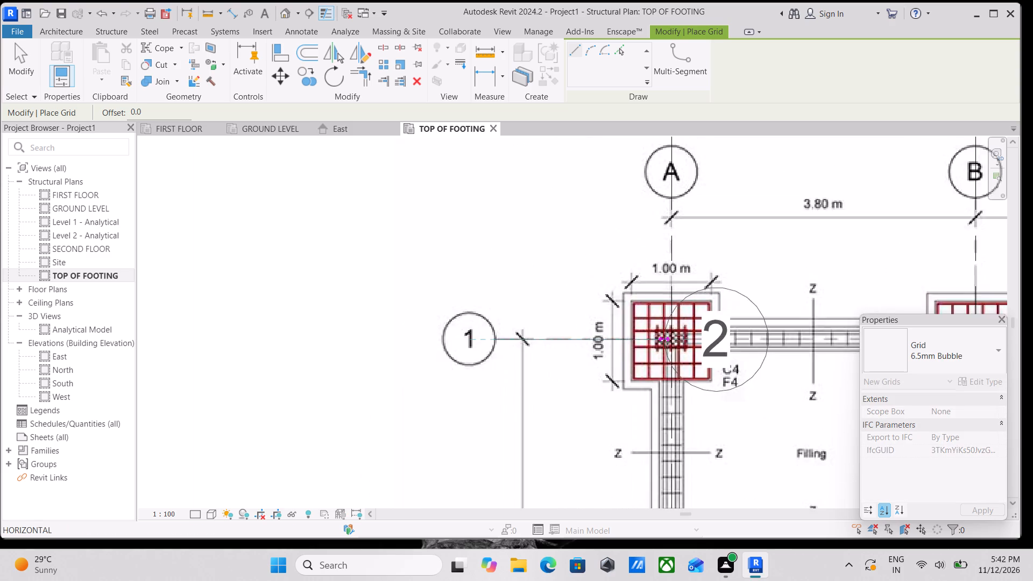
middle_click_drag(664, 342, 323, 304)
scroll(647, 301, "down", 2)
middle_click_drag(647, 301, 357, 265)
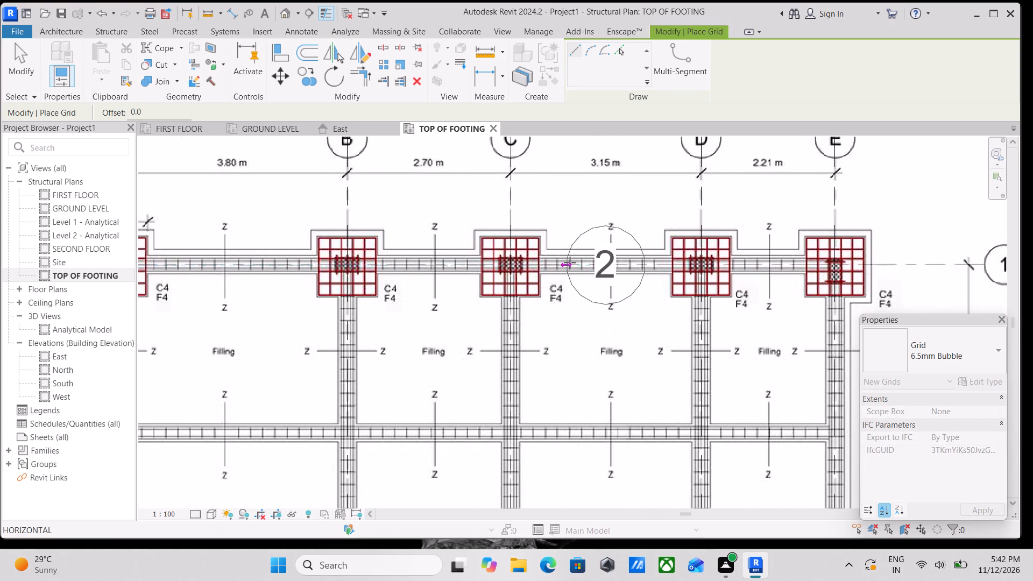
scroll(570, 263, "down", 2)
middle_click_drag(570, 263, 300, 260)
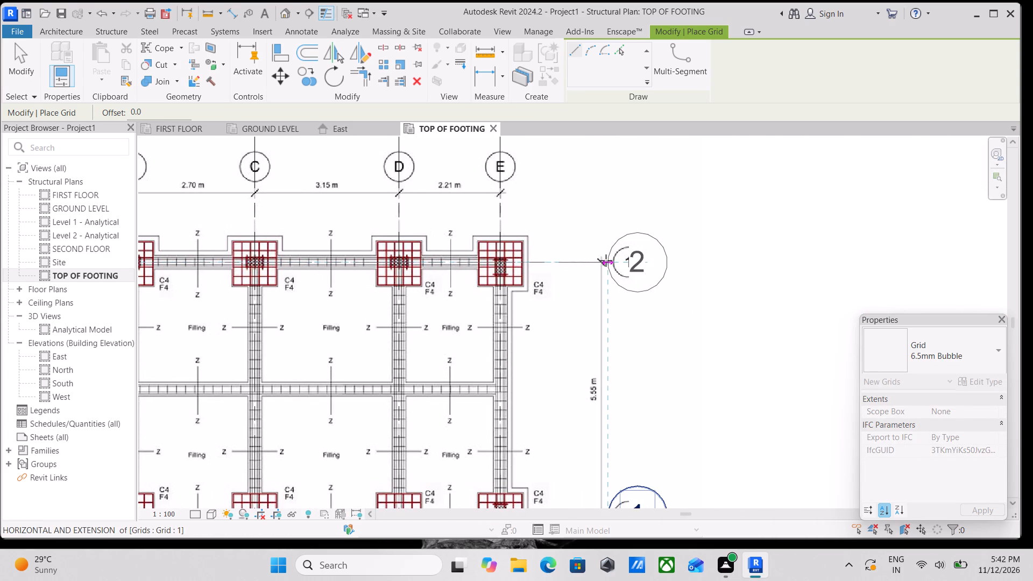
left_click(606, 260)
scroll(606, 260, "down", 4)
key("Escape")
key("space")
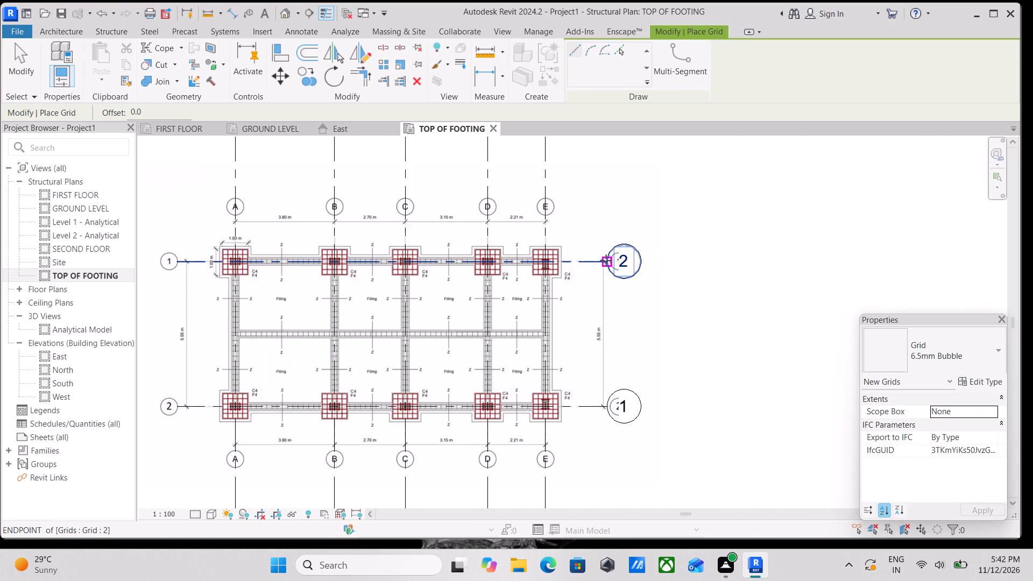
middle_click_drag(399, 350, 513, 328)
scroll(400, 329, "up", 3)
middle_click_drag(329, 344, 450, 348)
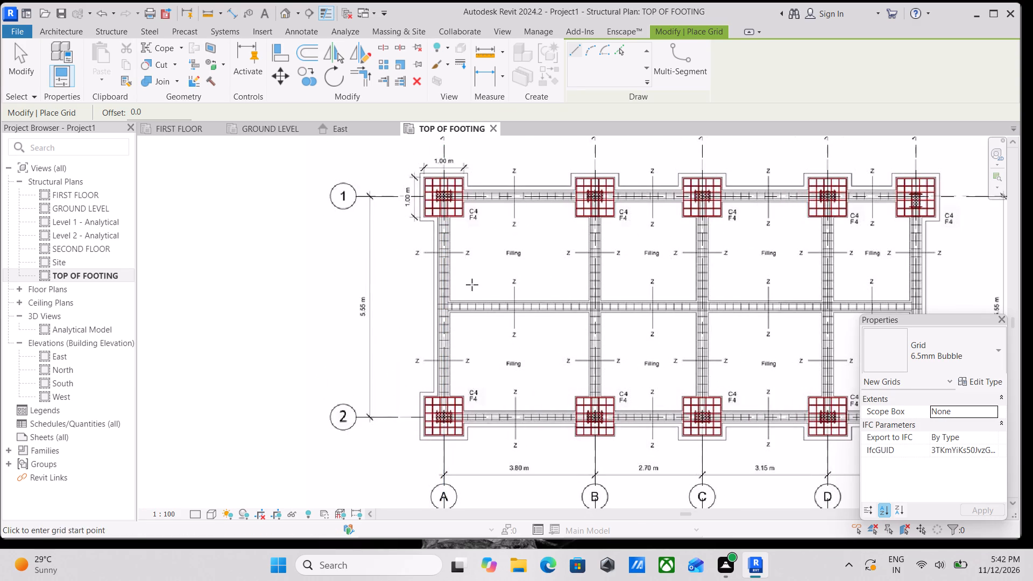
key("Escape")
key("space")
key("space")
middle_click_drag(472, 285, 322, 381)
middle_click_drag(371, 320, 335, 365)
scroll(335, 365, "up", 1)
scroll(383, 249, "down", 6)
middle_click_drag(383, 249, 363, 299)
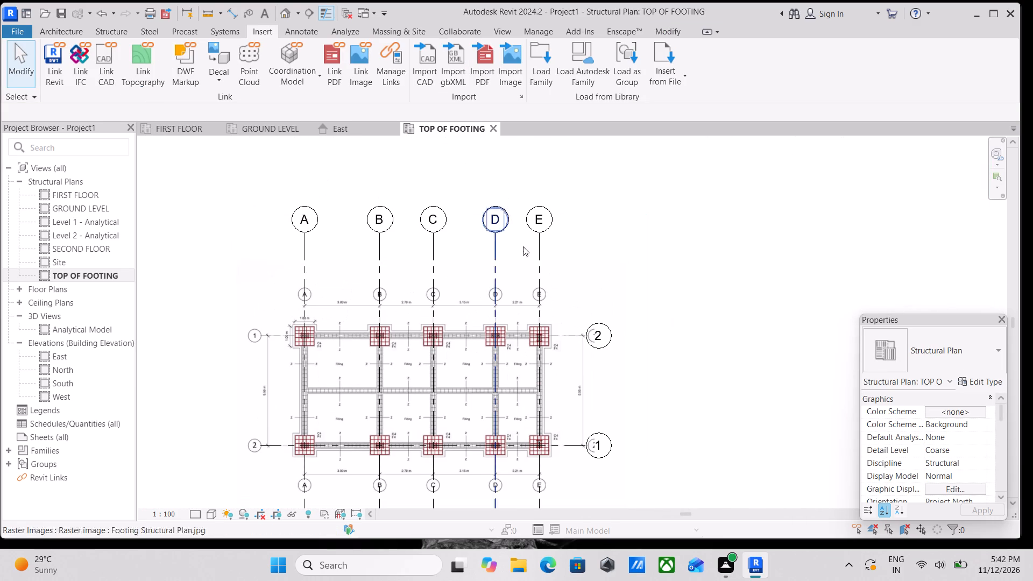
Pin the Footing Structural Plan raster image in place in the TOP OF FOOTING view.
left_click(588, 258)
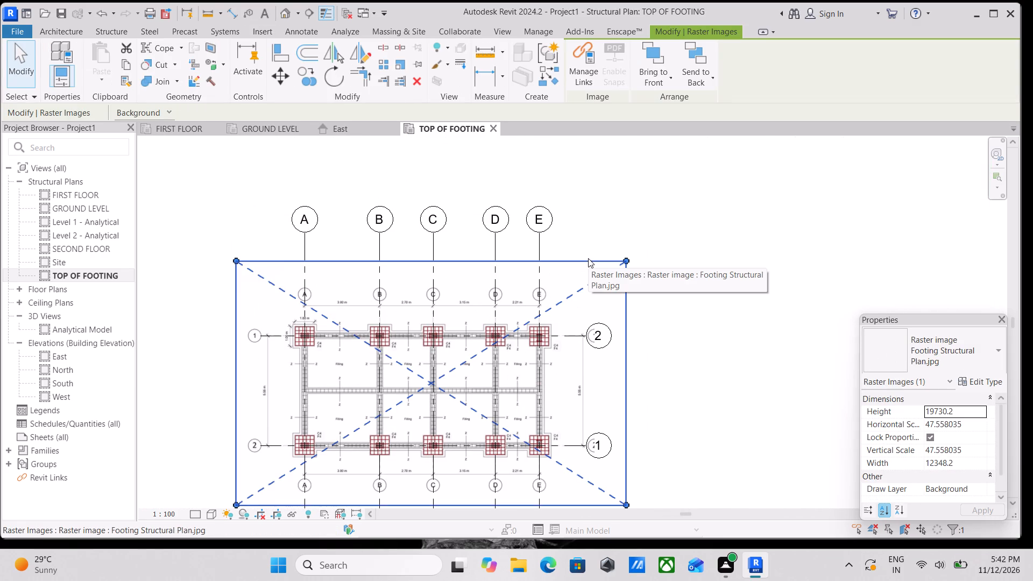
type("PN")
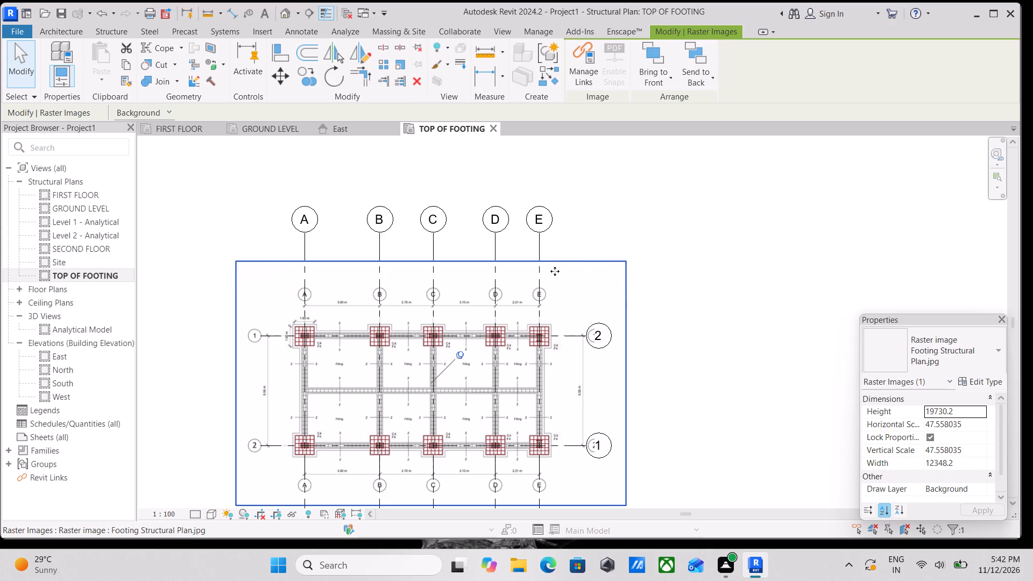
middle_click_drag(336, 366, 510, 365)
scroll(336, 366, "up", 1)
scroll(510, 365, "up", 3)
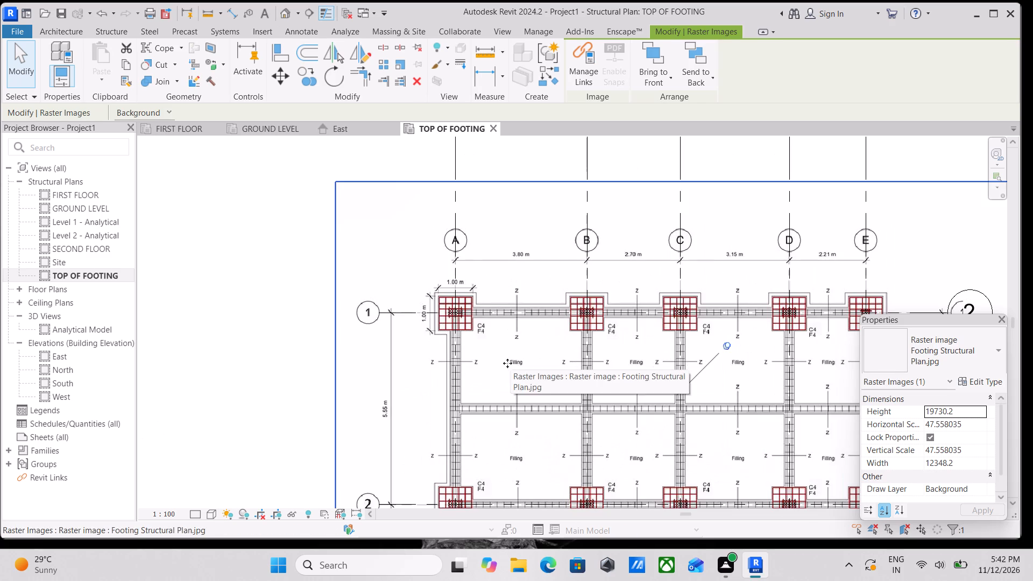
key("Escape")
key("space")
Start an isolated foundation and duplicate the M_Footing-Rectangular 1800 x 1200 x 450mm type as 1M X 1M X 450MM.
scroll(518, 259, "up", 3)
middle_click_drag(518, 259, 348, 278)
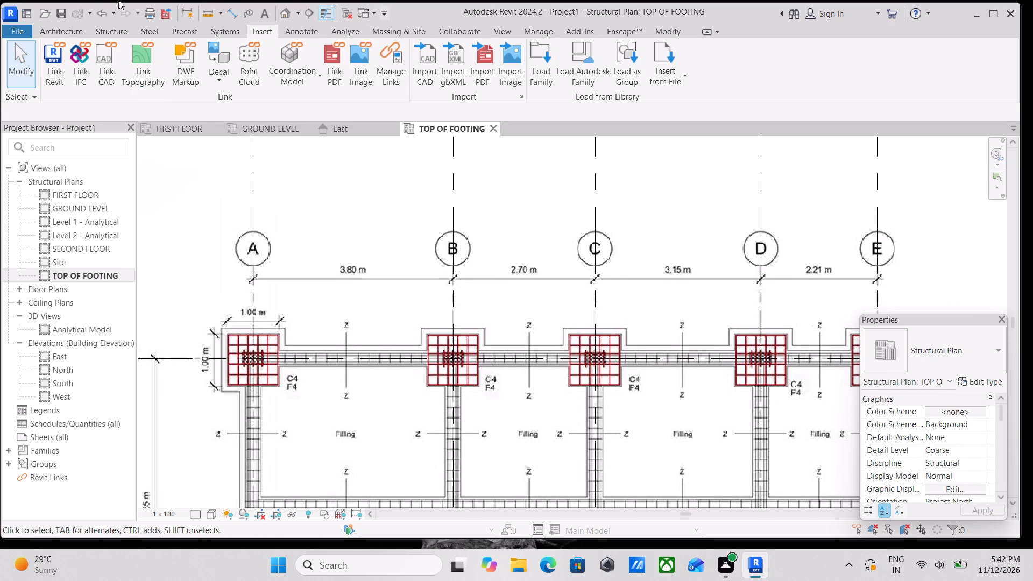
left_click(114, 32)
middle_click_drag(246, 354, 322, 353)
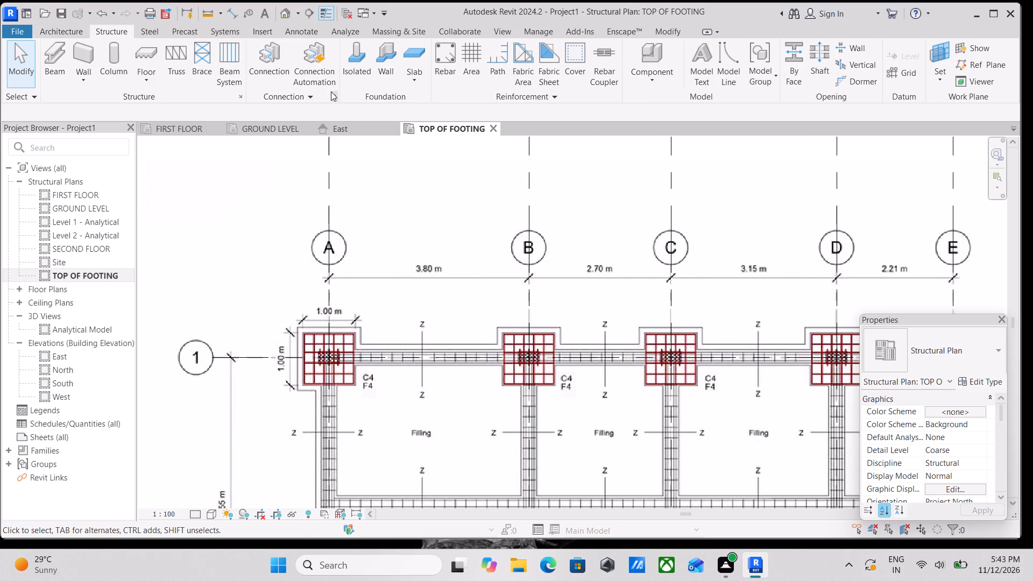
left_click(365, 58)
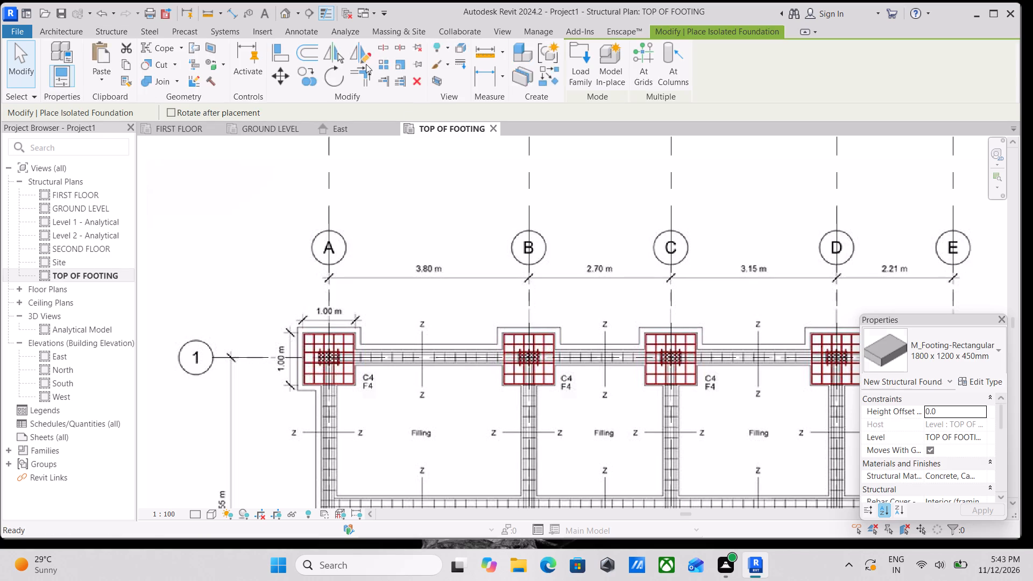
left_click(985, 379)
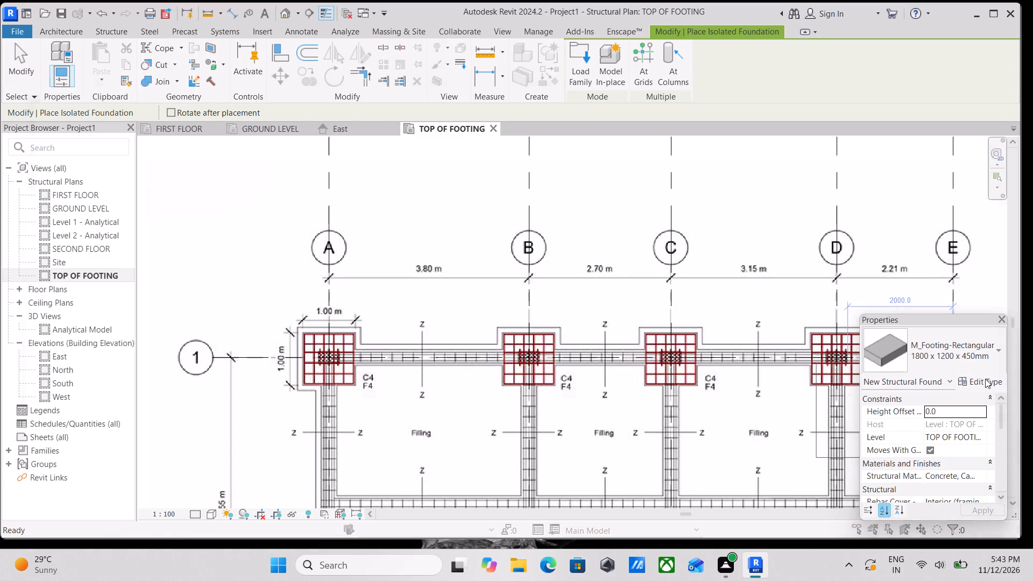
left_click(994, 133)
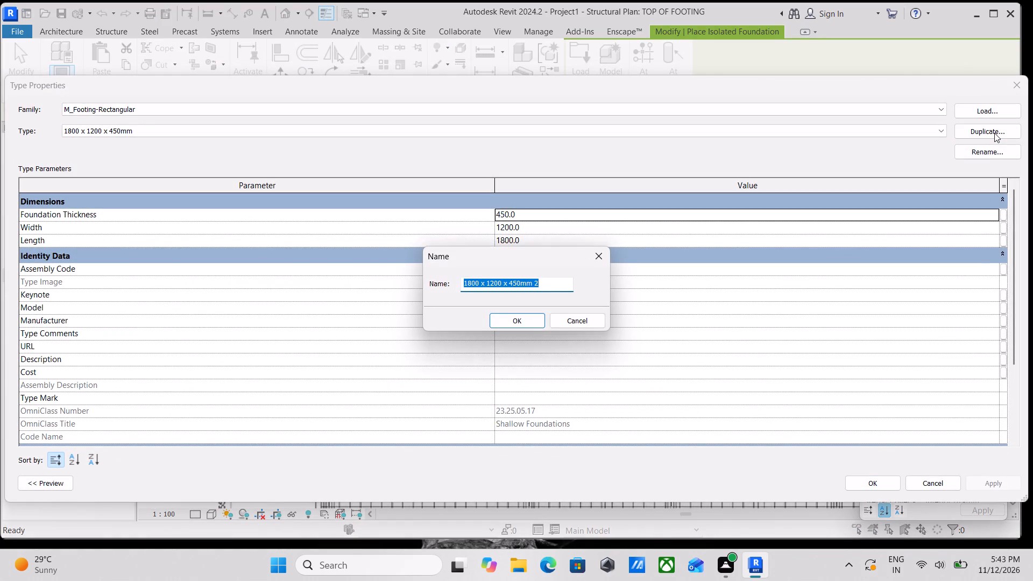
type("1M")
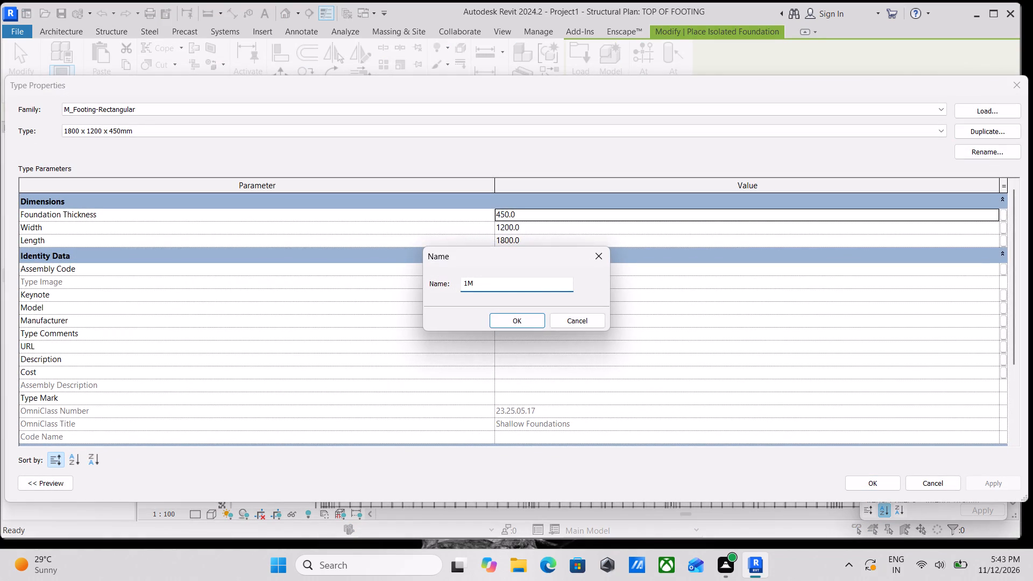
key("space")
type("X 1M")
key("space")
type("X")
key("space")
type("450MM")
key("Return")
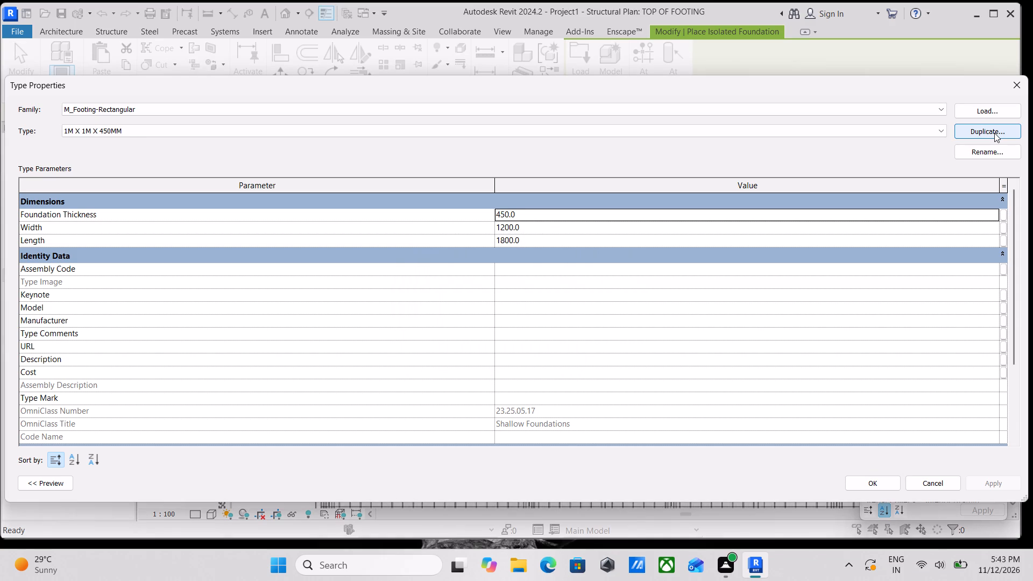
Set the new footing type's width and length to 1M each and apply the type changes.
left_click(545, 224)
type("1M")
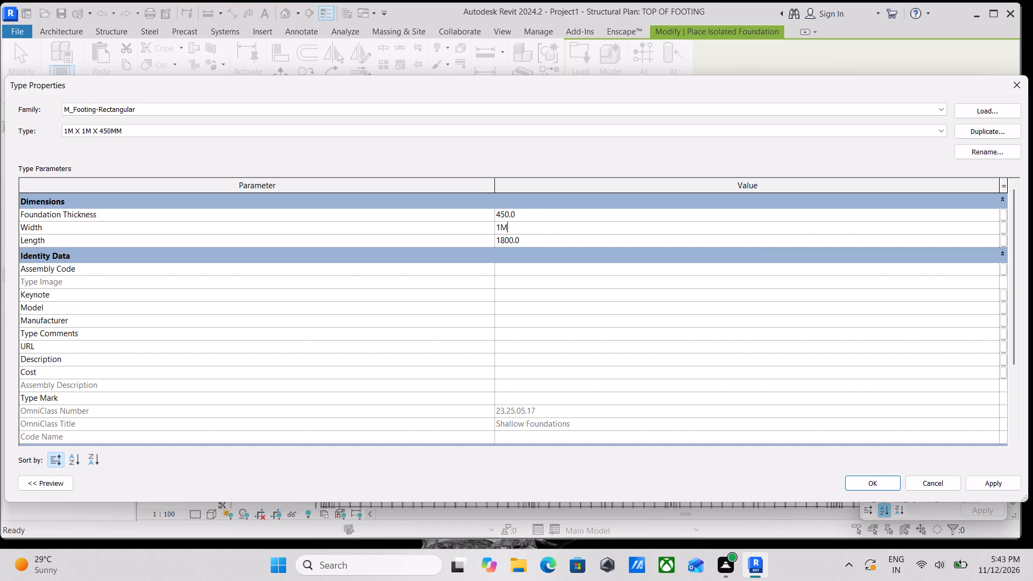
key("Return")
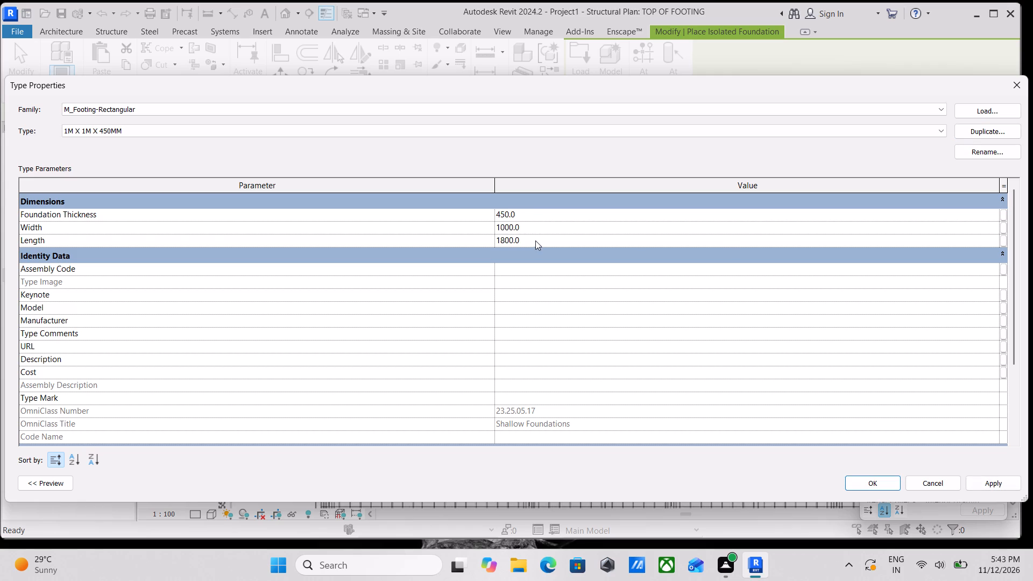
left_click(535, 240)
type("1M")
key("Return")
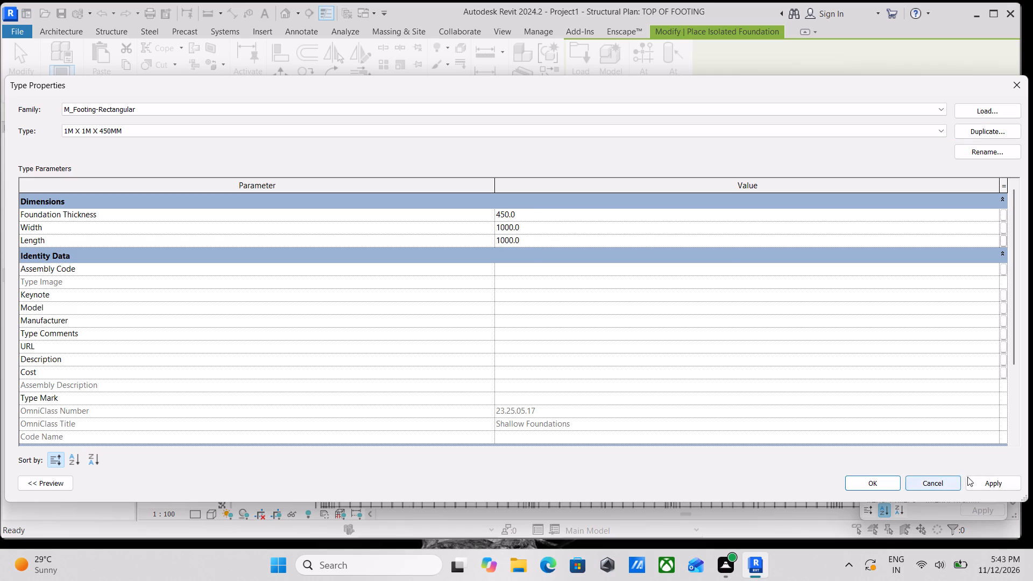
left_click(992, 480)
left_click(874, 481)
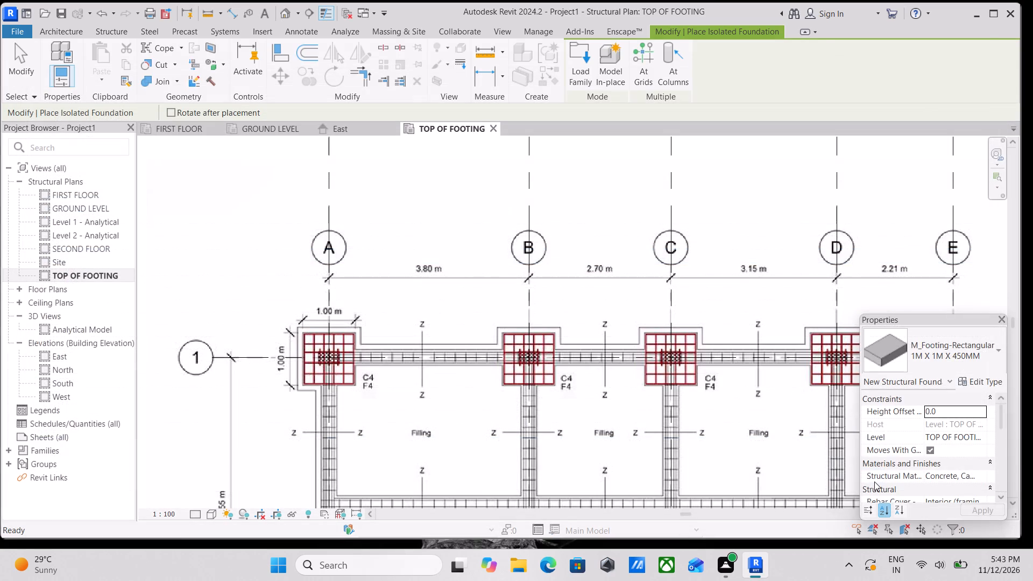
Place 1M X 1M X 450MM footings where horizontal grid 2 crosses grids A and B.
scroll(326, 342, "up", 3)
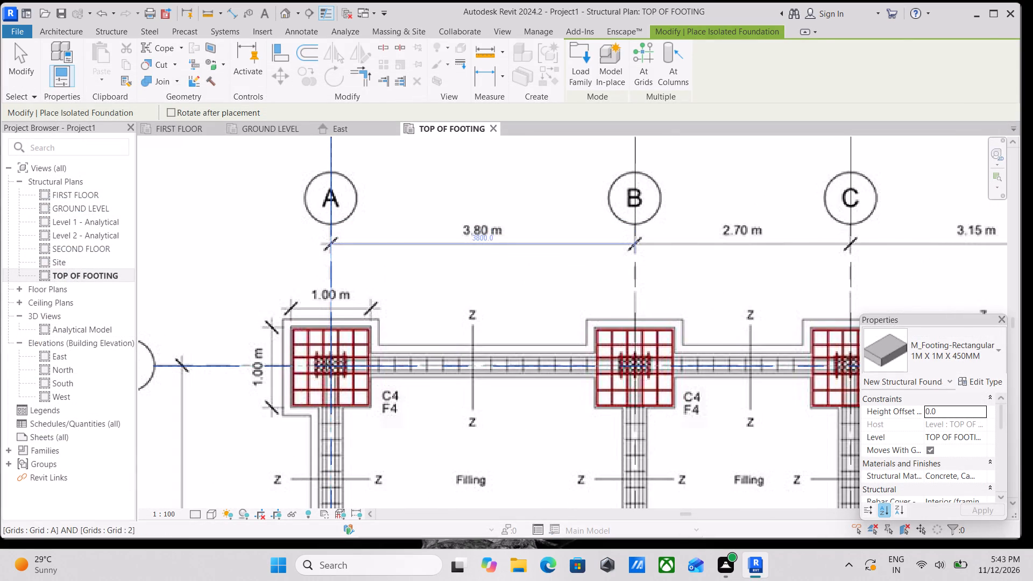
left_click(335, 364)
scroll(335, 364, "down", 3)
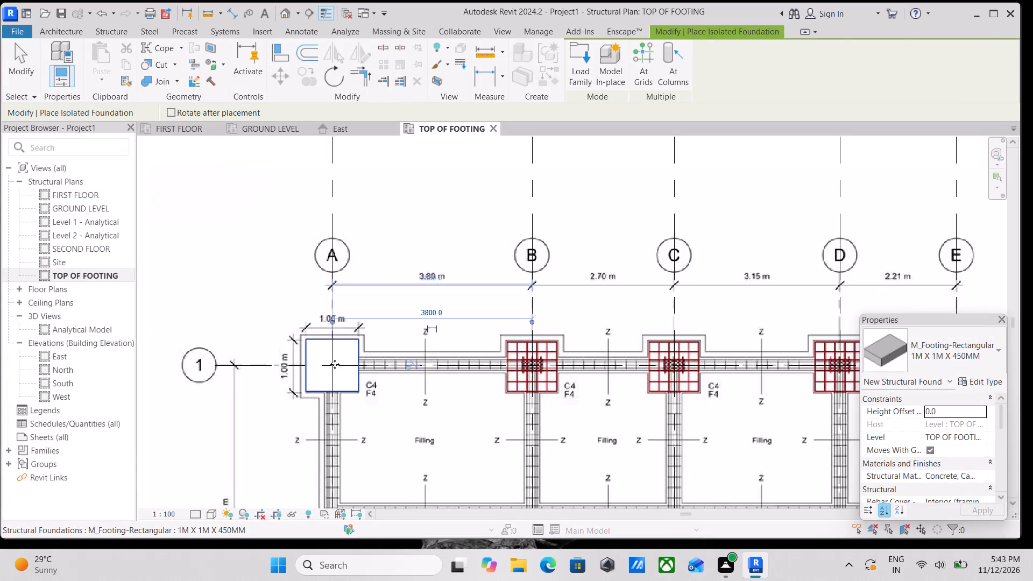
middle_click_drag(335, 364, 128, 351)
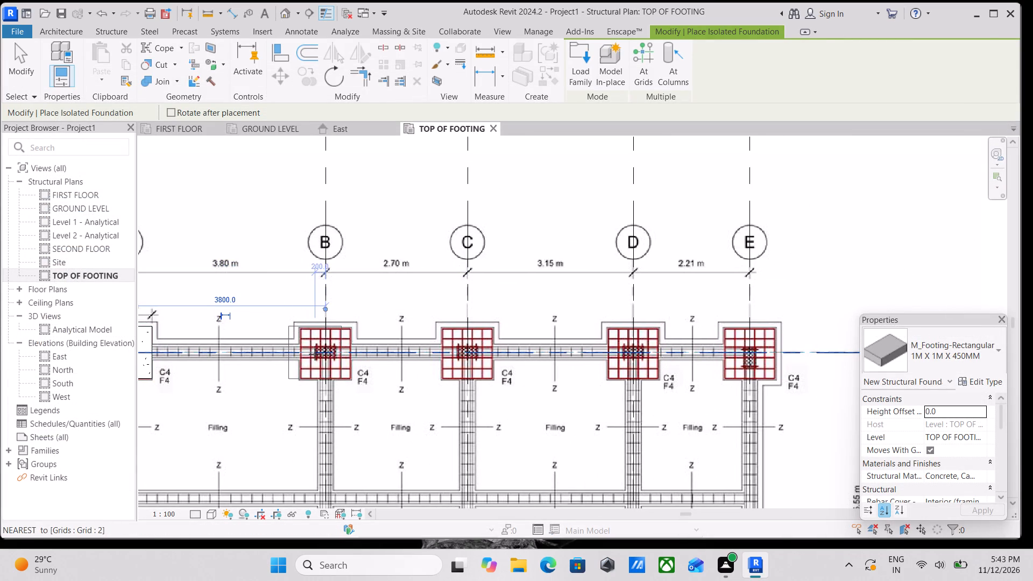
left_click(327, 352)
Place 1M X 1M X 450MM footings where horizontal grid 2 crosses grids D, E and C.
scroll(327, 352, "down", 3)
middle_click_drag(327, 352, 151, 359)
scroll(357, 358, "up", 2)
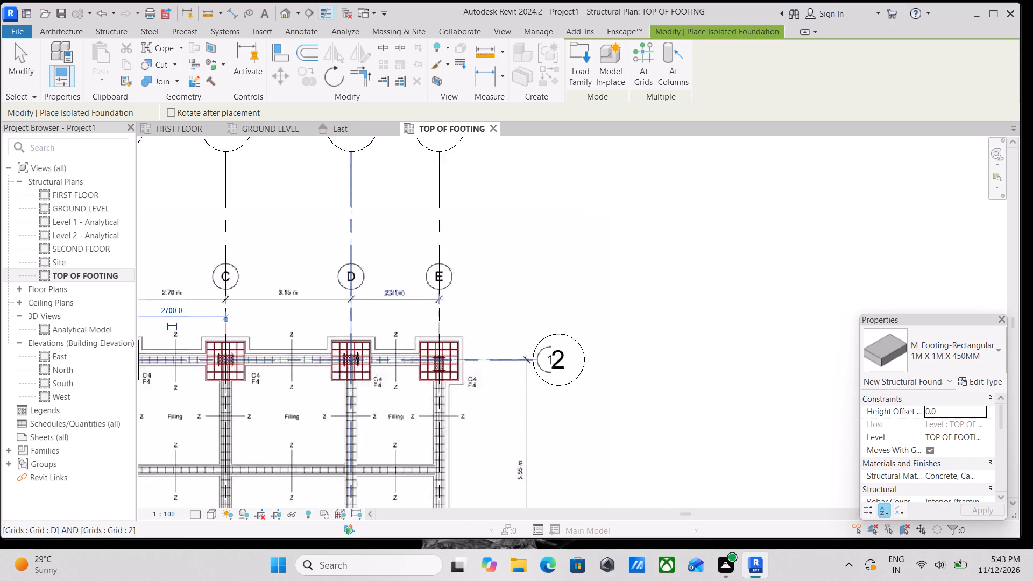
scroll(357, 358, "up", 3)
left_click(344, 365)
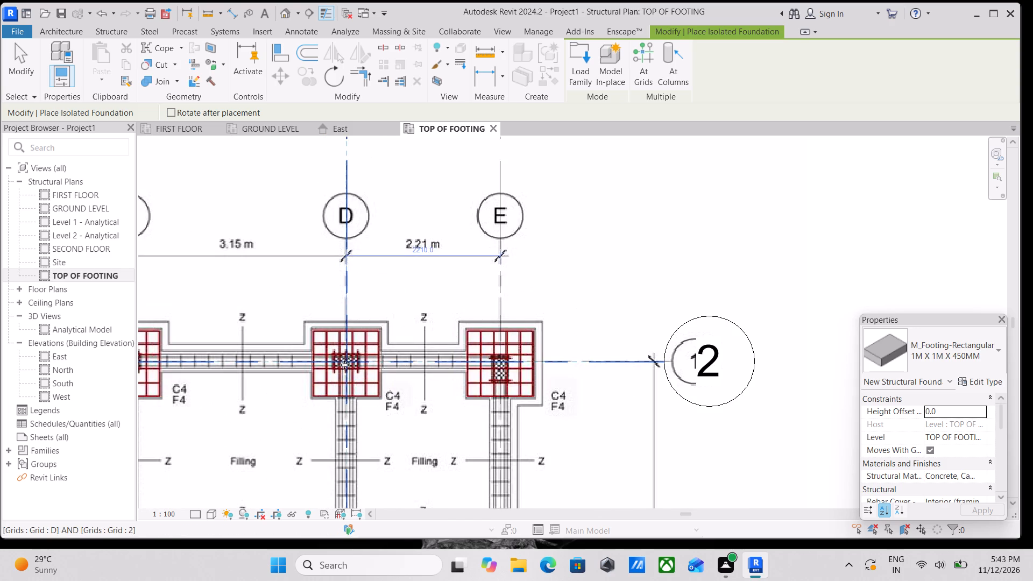
scroll(344, 365, "down", 3)
middle_click_drag(344, 365, 180, 370)
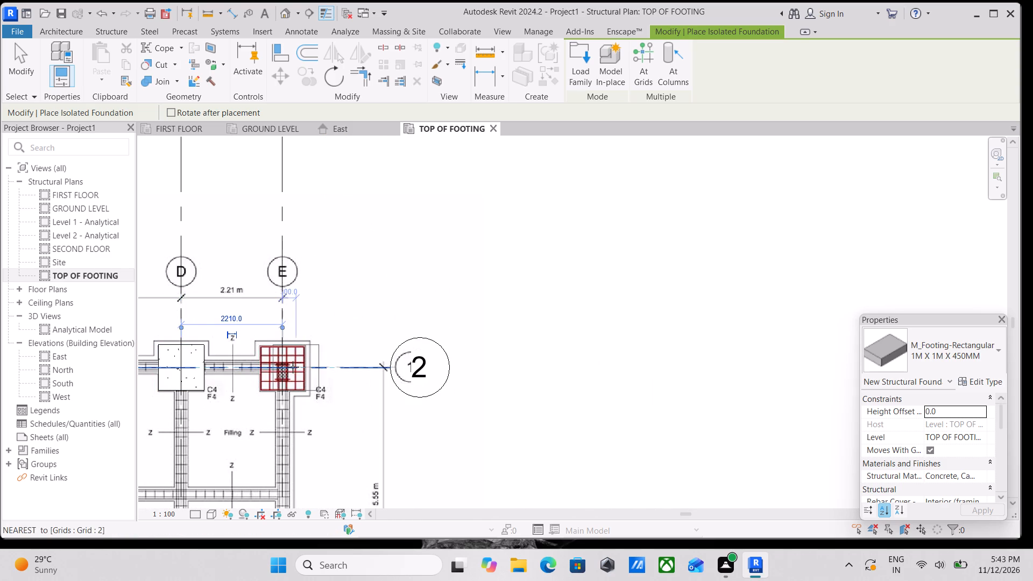
left_click(282, 368)
scroll(282, 368, "down", 6)
middle_click_drag(282, 368, 575, 324)
scroll(472, 320, "up", 8)
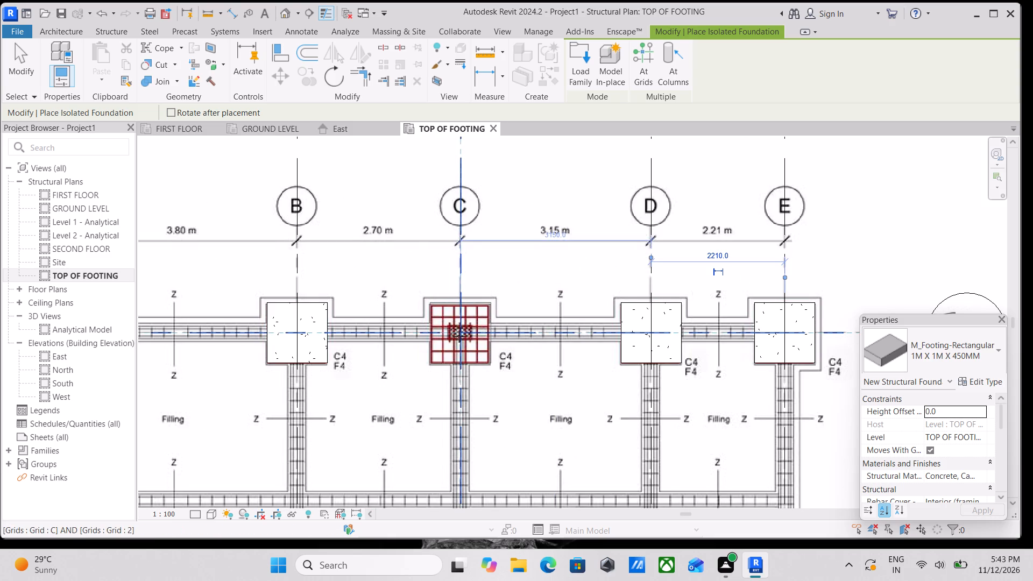
left_click(459, 336)
Place 1M X 1M X 450MM footings where horizontal grid 1 crosses grids A and B.
scroll(459, 336, "down", 8)
middle_click_drag(447, 402, 541, 320)
scroll(505, 366, "up", 3)
scroll(374, 360, "up", 6)
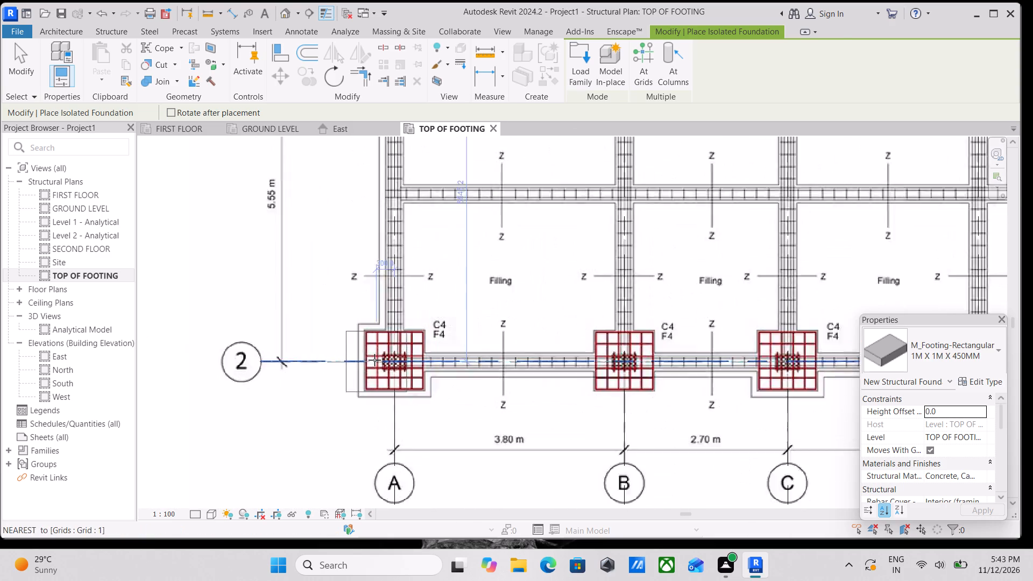
scroll(374, 360, "up", 5)
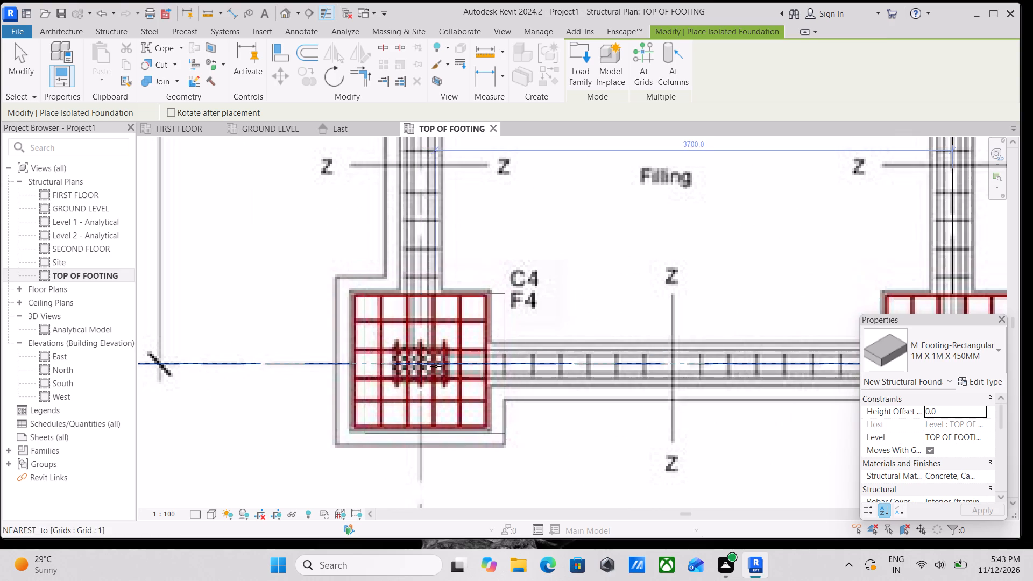
left_click(423, 365)
scroll(423, 365, "down", 7)
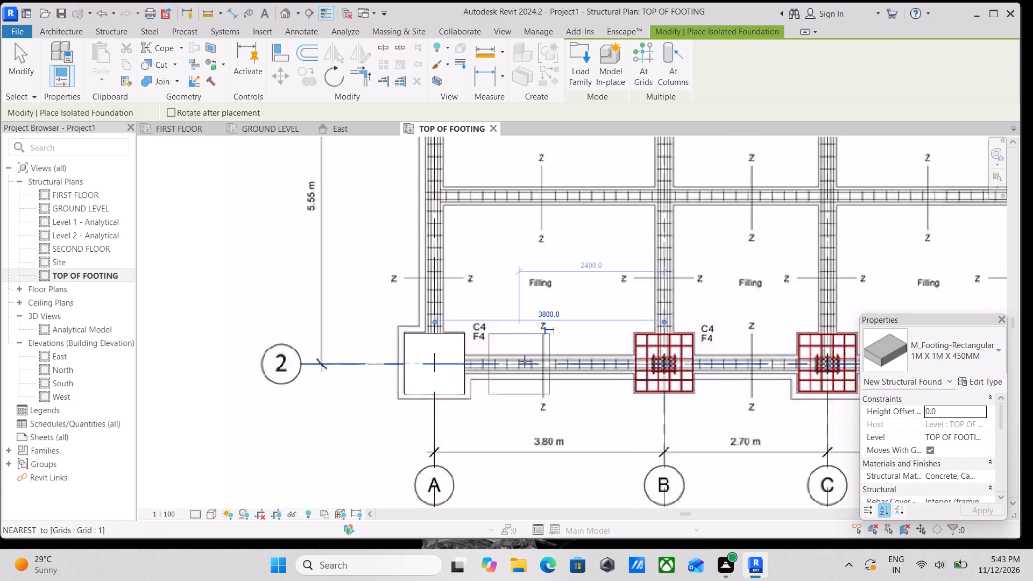
middle_click_drag(526, 361, 272, 355)
scroll(405, 350, "up", 7)
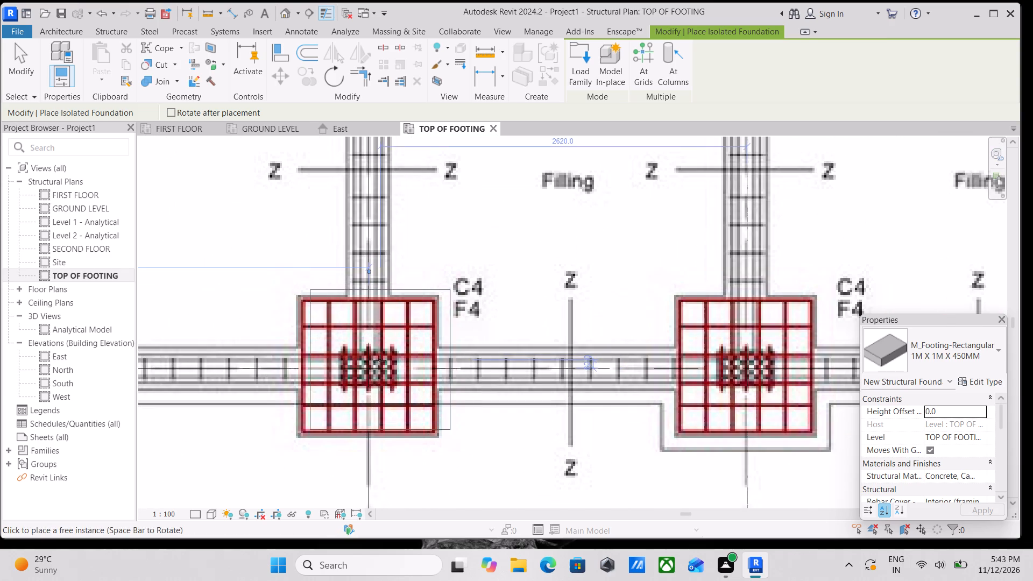
left_click(374, 364)
Place 1M X 1M X 450MM footings where horizontal grid 1 crosses grids C and D.
scroll(374, 364, "down", 6)
middle_click_drag(508, 372, 400, 379)
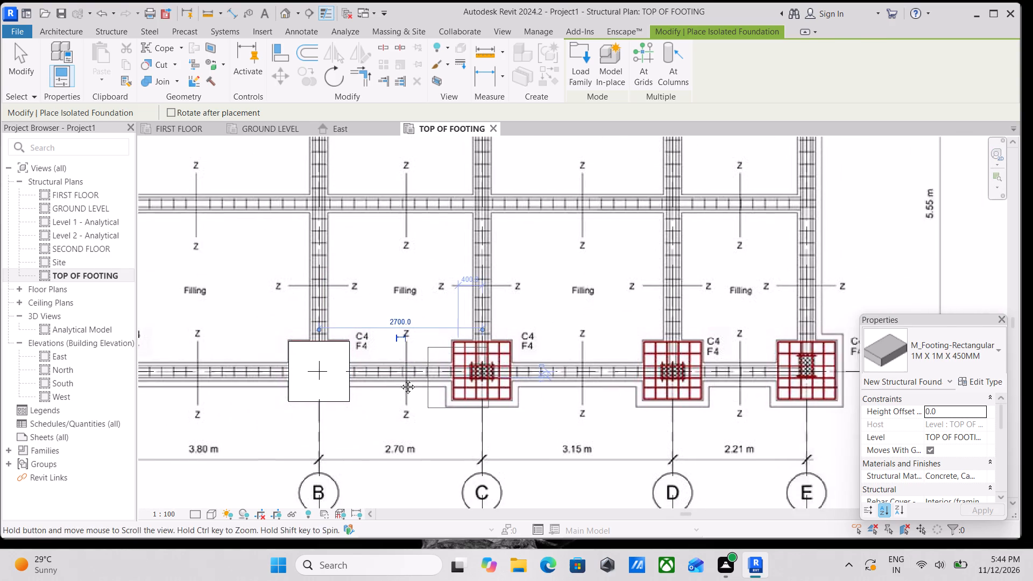
middle_click_drag(400, 379, 399, 379)
scroll(449, 371, "up", 3)
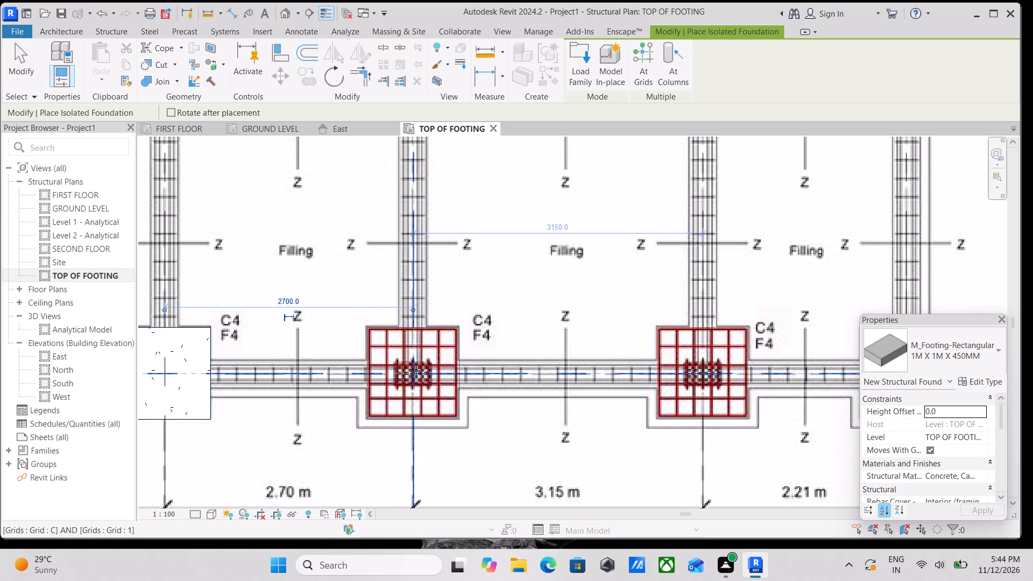
left_click(416, 371)
scroll(416, 371, "down", 4)
middle_click_drag(521, 370, 353, 367)
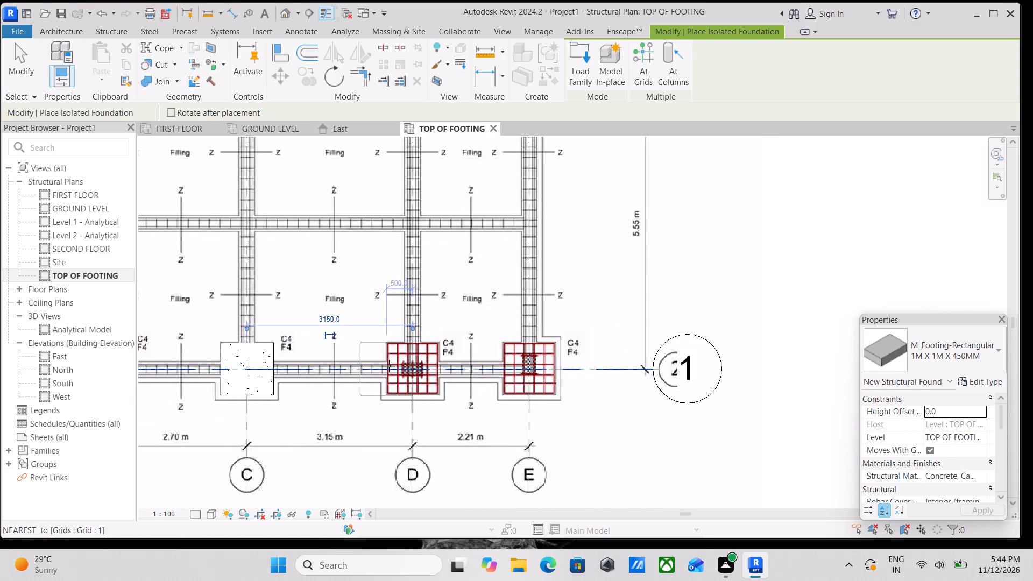
scroll(416, 367, "up", 2)
left_click(416, 367)
Place the last 1M X 1M X 450MM footing where horizontal grid 1 crosses grid E, and end footing placement.
scroll(416, 367, "down", 4)
middle_click_drag(416, 367, 235, 350)
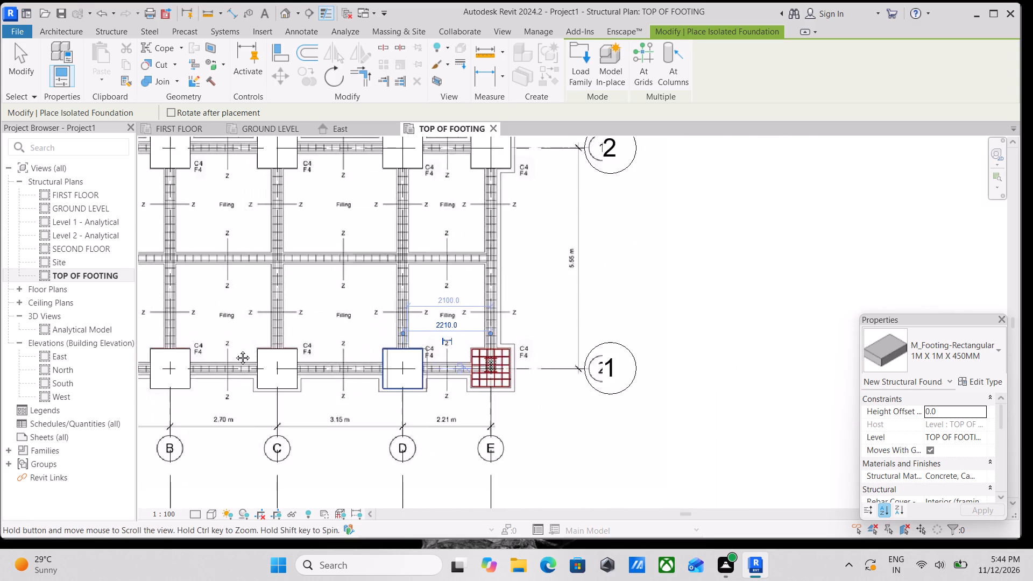
middle_click_drag(235, 350, 210, 348)
middle_click_drag(283, 348, 354, 363)
scroll(354, 363, "up", 3)
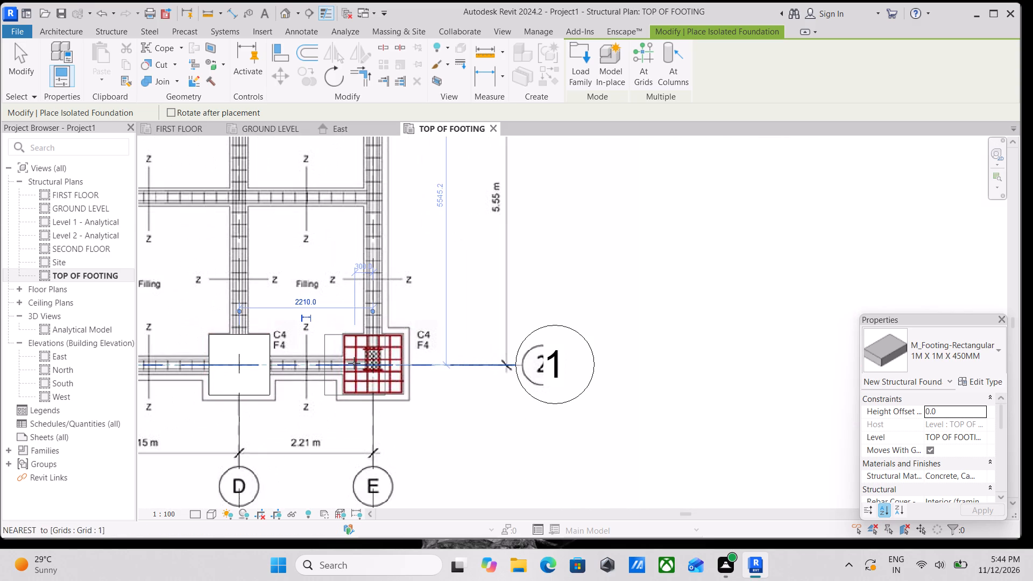
left_click(370, 364)
scroll(370, 364, "down", 6)
middle_click_drag(370, 364, 616, 389)
key("Escape")
key("space")
key("space")
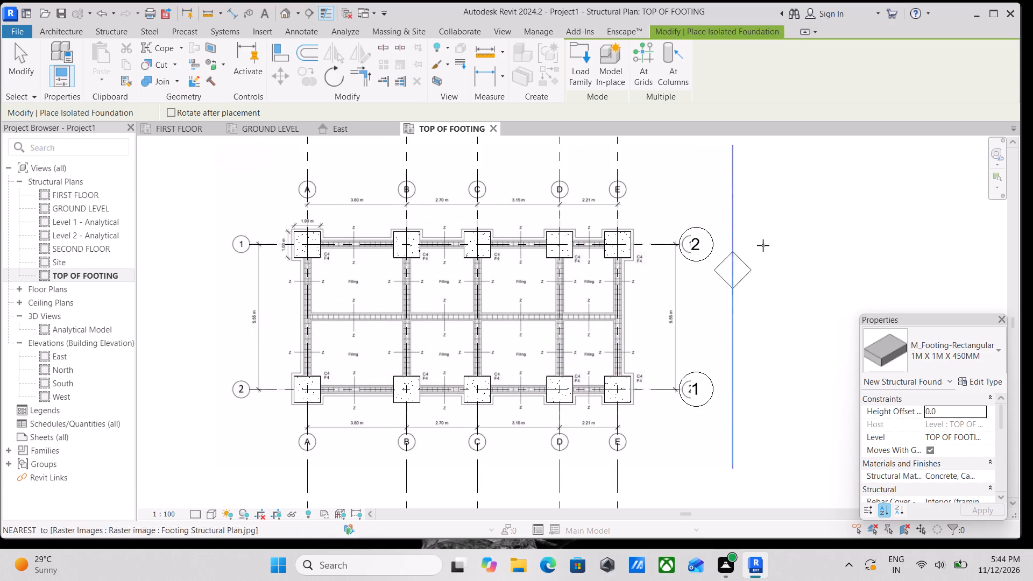
key("Escape")
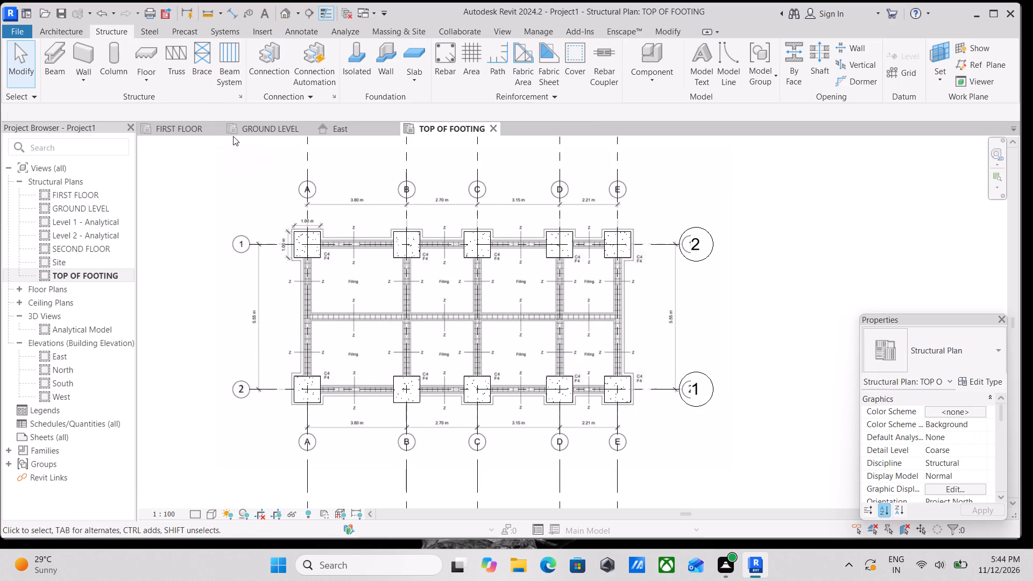
Switch to the GROUND LEVEL structural plan at the grid A–E and 1–2 intersections.
left_click(249, 126)
scroll(386, 389, "up", 3)
scroll(341, 310, "up", 1)
middle_click_drag(341, 310, 385, 358)
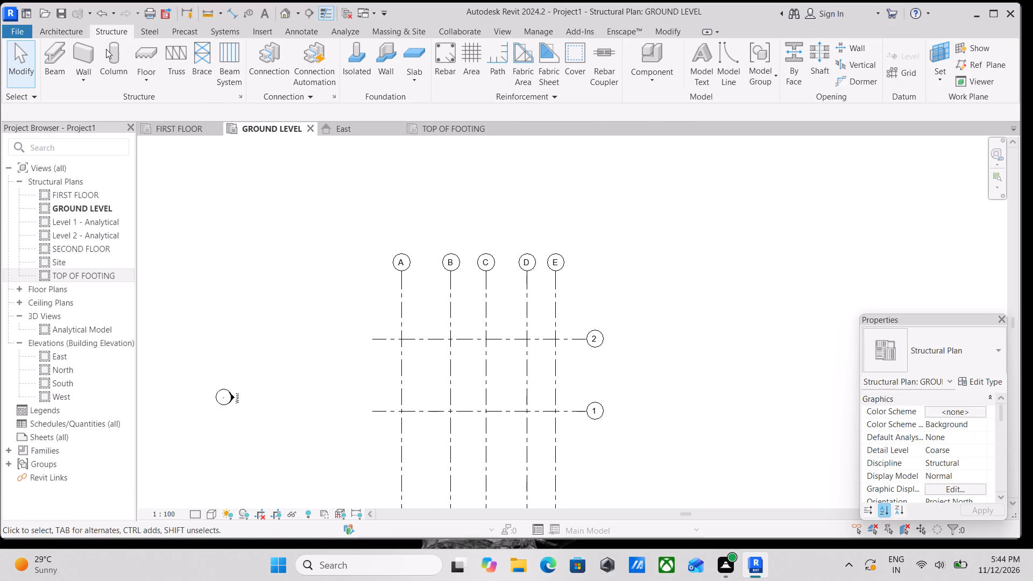
Place M_Concrete-Rectangular-Column 450 x 600mm structural columns where grid 2 crosses grids A and B.
left_click(119, 65)
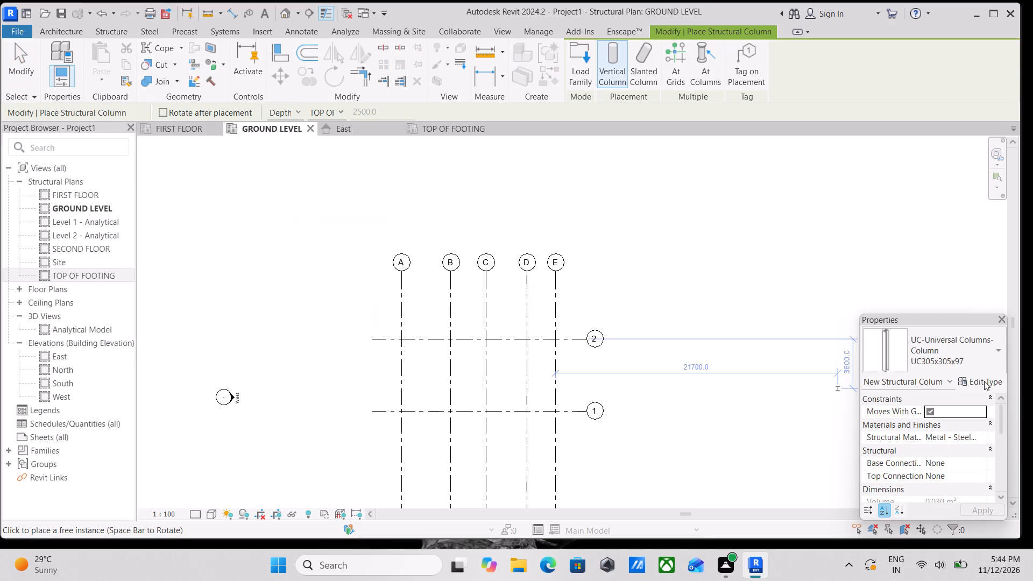
left_click(999, 362)
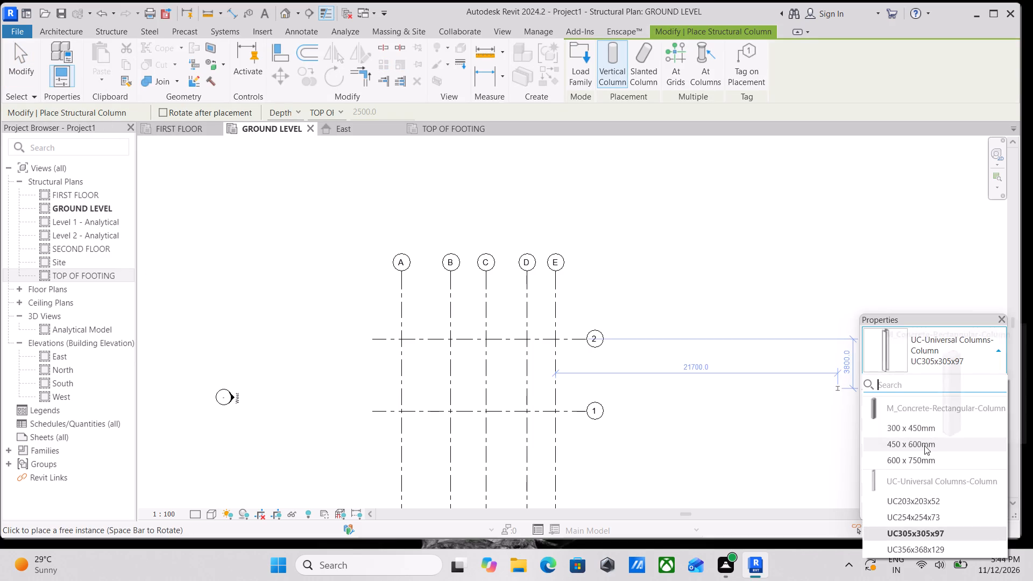
left_click(924, 443)
scroll(408, 329, "up", 2)
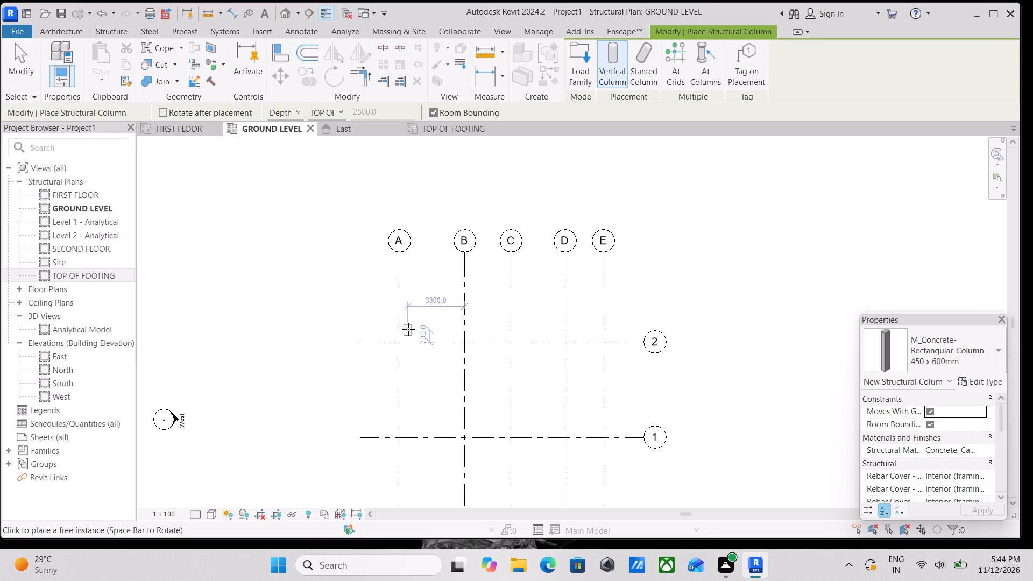
scroll(402, 343, "up", 6)
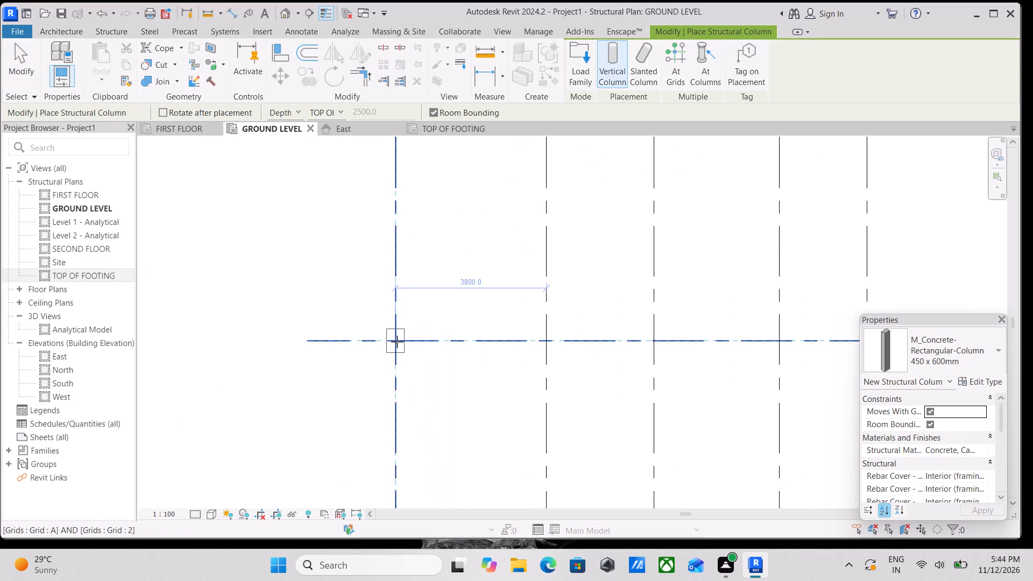
left_click(397, 342)
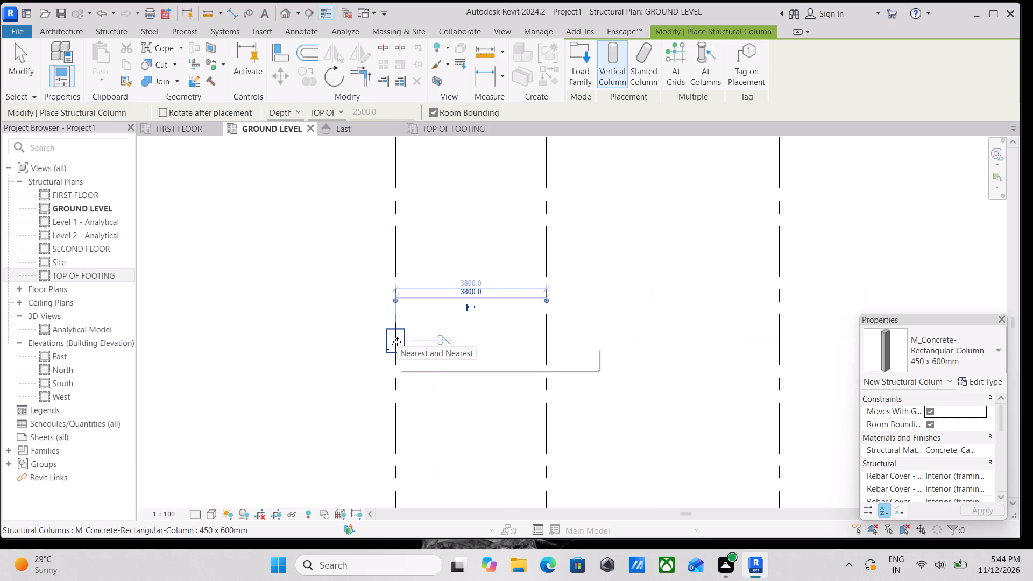
scroll(397, 342, "down", 8)
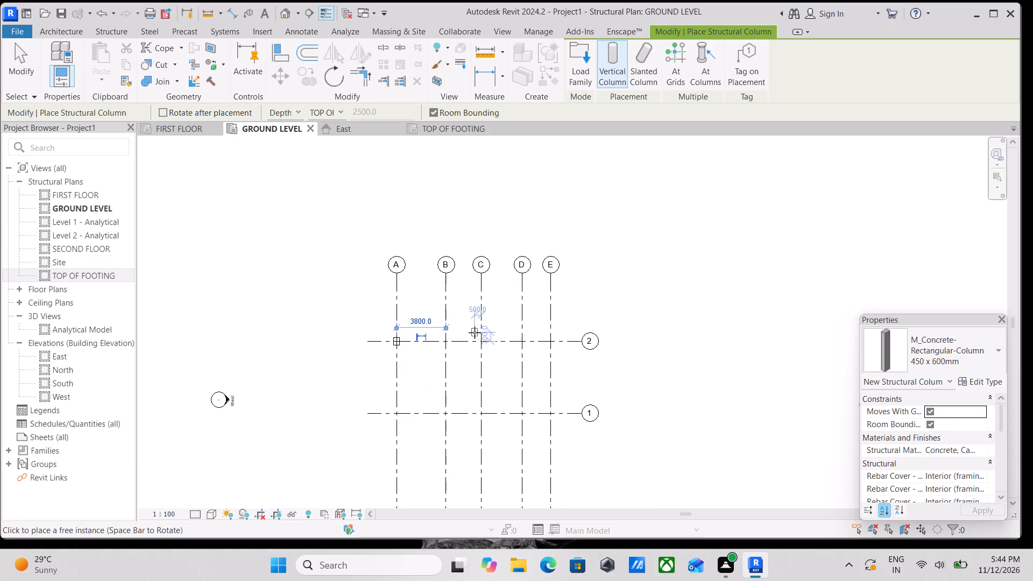
scroll(475, 332, "up", 3)
scroll(407, 357, "up", 7)
left_click(466, 330)
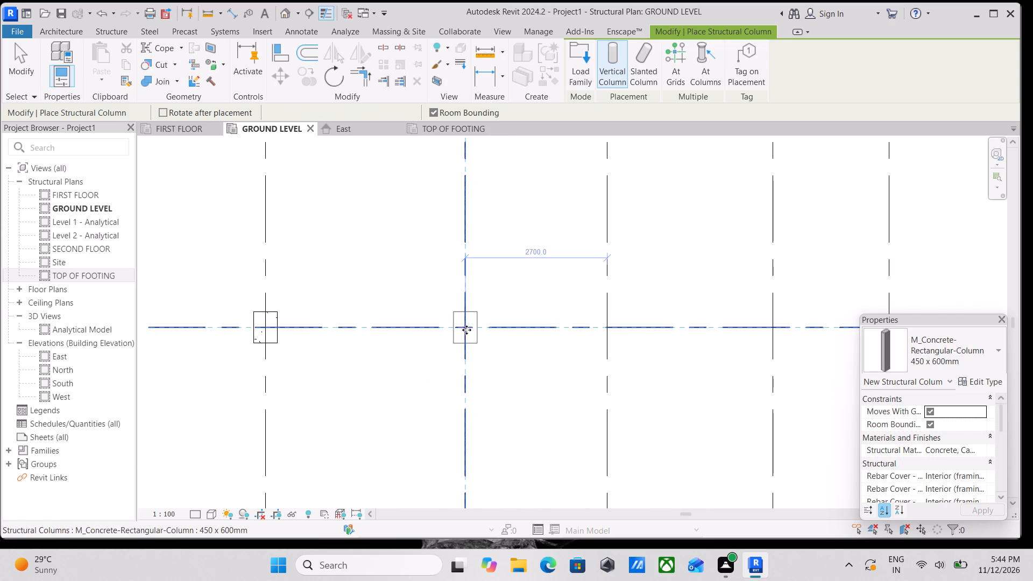
Place 450 x 600mm concrete columns where grid 2 crosses grids C, D and E.
scroll(466, 330, "down", 3)
middle_click_drag(506, 335, 229, 373)
left_click(291, 362)
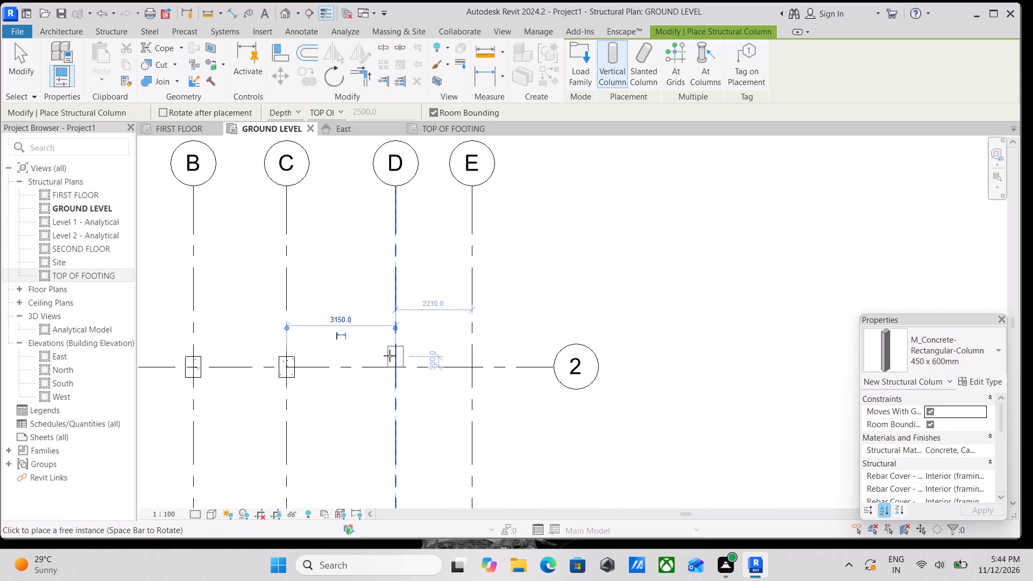
left_click(394, 366)
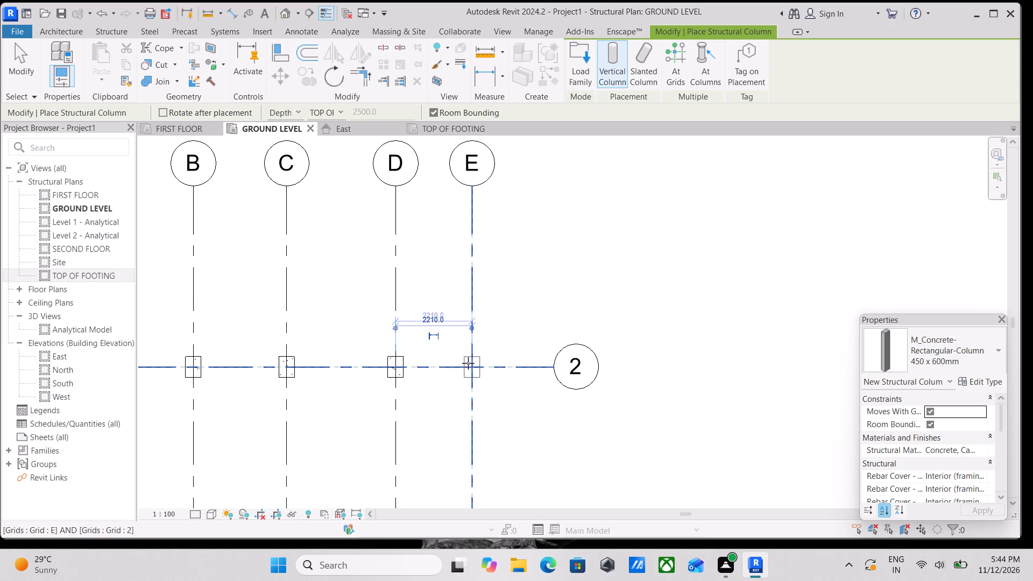
left_click(469, 366)
Place 450 x 600mm concrete columns where grid 1 crosses grids A and B.
scroll(469, 366, "down", 4)
middle_click_drag(310, 426, 526, 333)
scroll(445, 389, "up", 2)
left_click(452, 383)
middle_click_drag(540, 382, 409, 397)
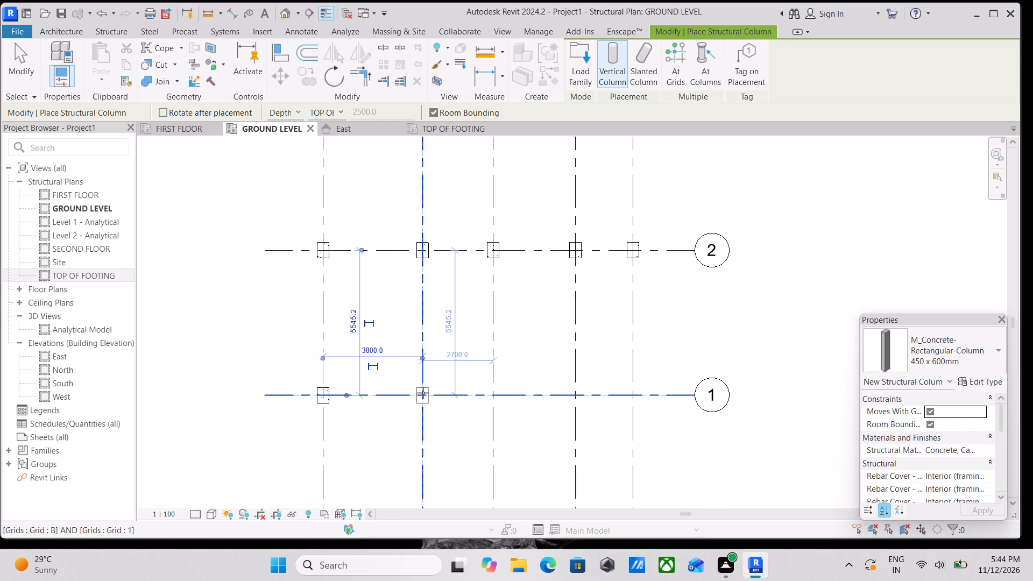
left_click(423, 393)
Place 450 x 600mm concrete columns where grid 1 crosses grids C, D and E, and end column placement.
middle_click_drag(465, 391, 417, 395)
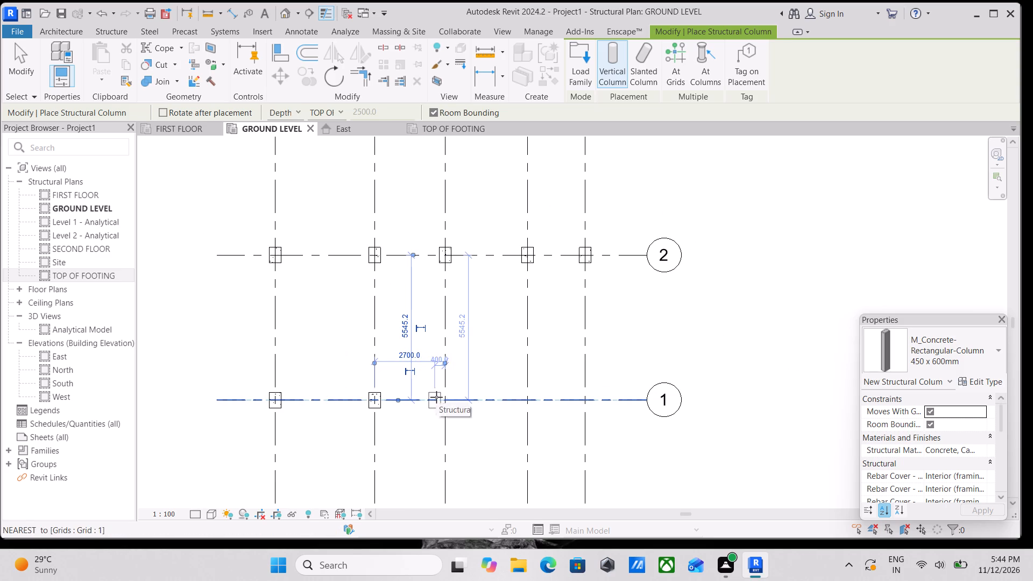
left_click(441, 398)
left_click(528, 402)
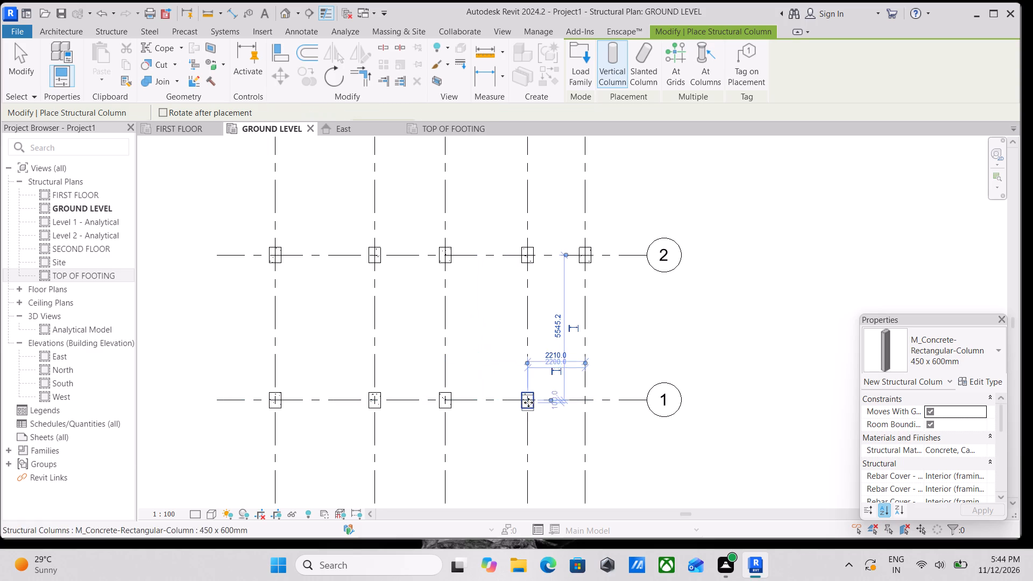
left_click(590, 400)
key("Escape")
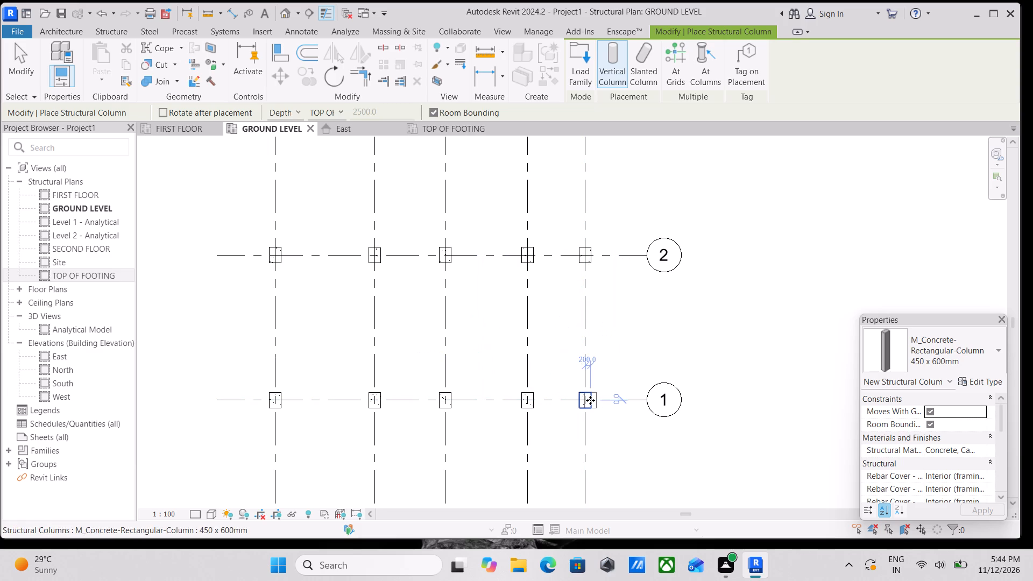
key("space")
key("space")
scroll(590, 400, "down", 4)
key("Escape")
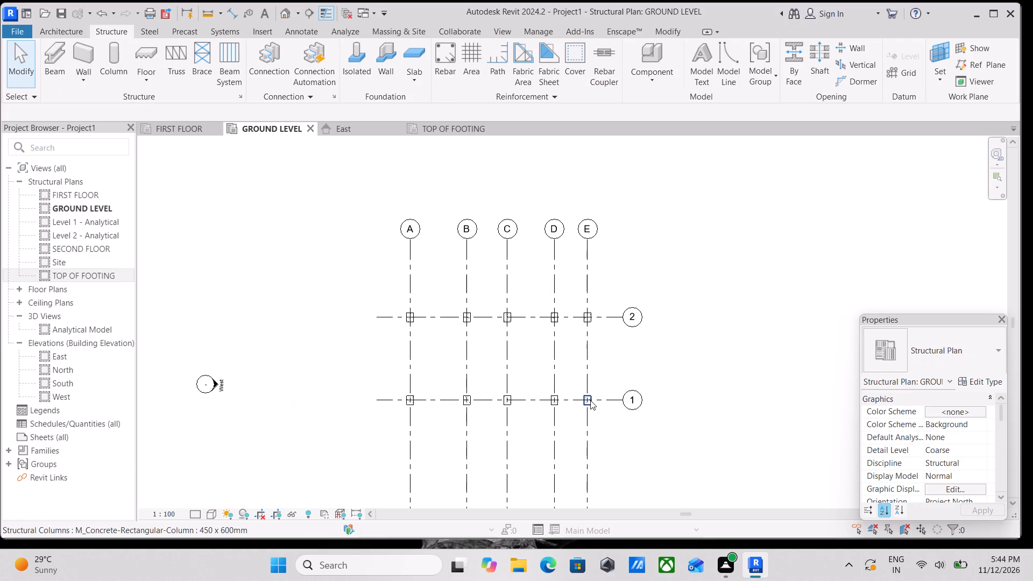
Examine the columns' alignment with the grid intersections on the GROUND LEVEL plan.
key("space")
scroll(476, 393, "up", 4)
middle_click_drag(370, 386, 406, 449)
scroll(451, 366, "down", 2)
middle_click_drag(451, 366, 477, 405)
scroll(477, 405, "up", 6)
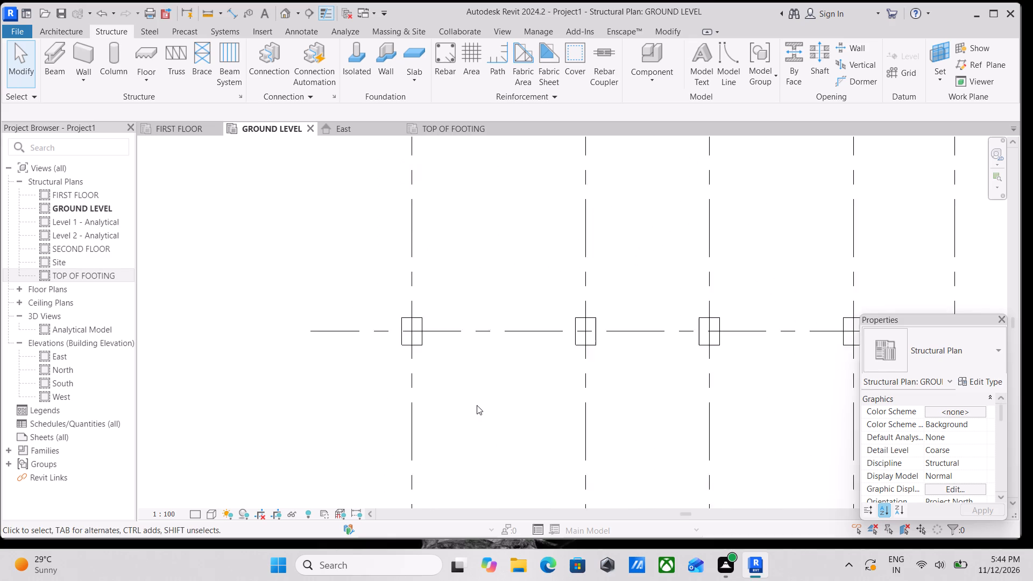
scroll(477, 405, "down", 1)
middle_click_drag(477, 405, 358, 372)
scroll(358, 372, "down", 3)
middle_click_drag(358, 372, 510, 321)
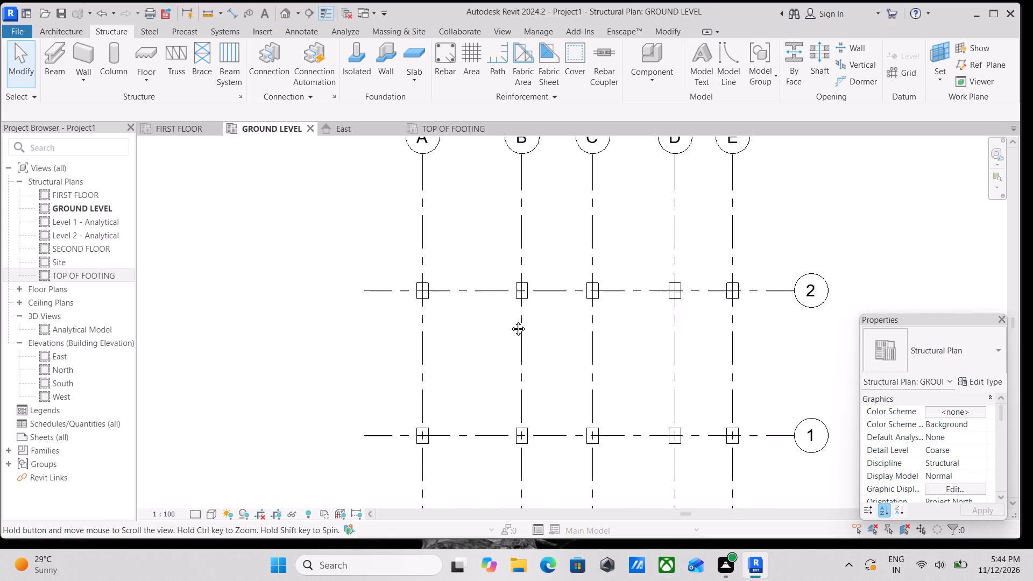
middle_click_drag(510, 321, 513, 319)
scroll(513, 319, "up", 1)
Open the default 3D view of the footings and columns and set its visual style to Shaded.
left_click(445, 129)
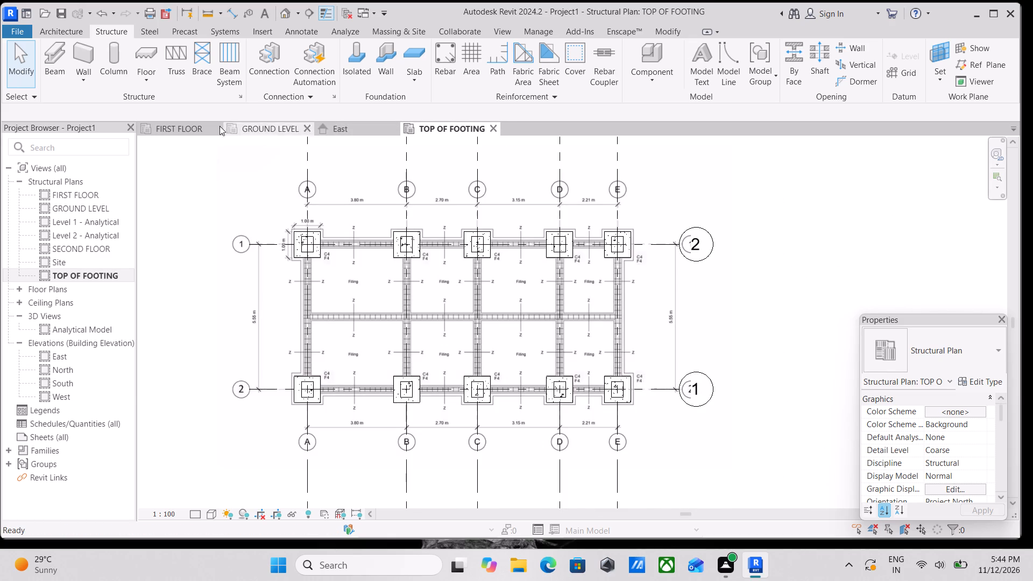
left_click(288, 18)
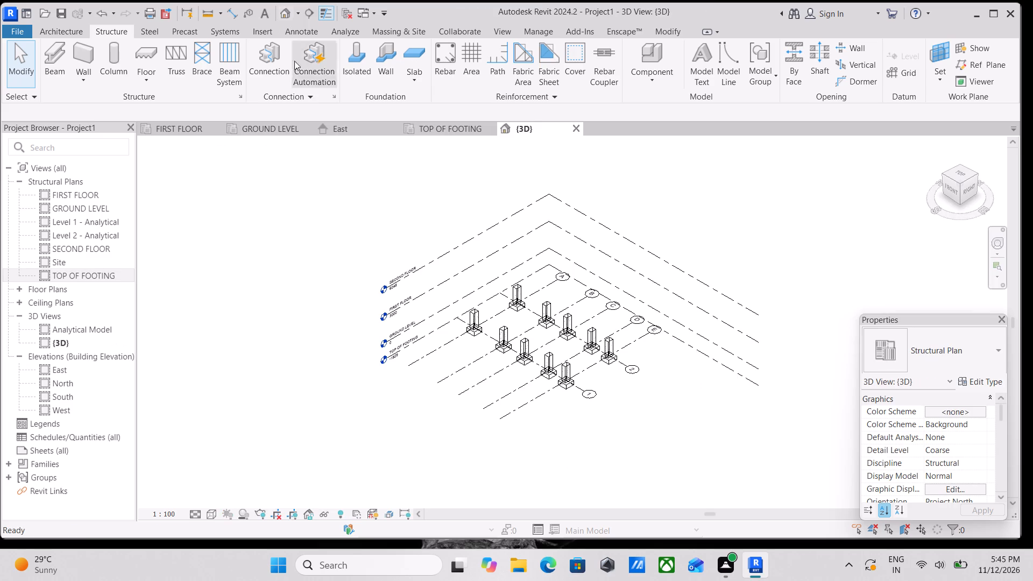
middle_click_drag(527, 353, 441, 354)
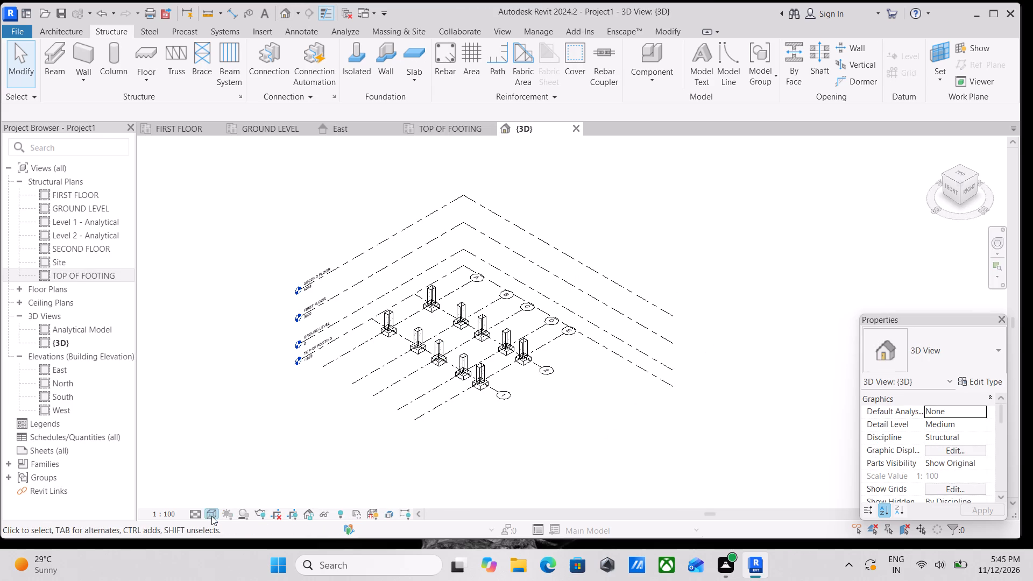
left_click(214, 514)
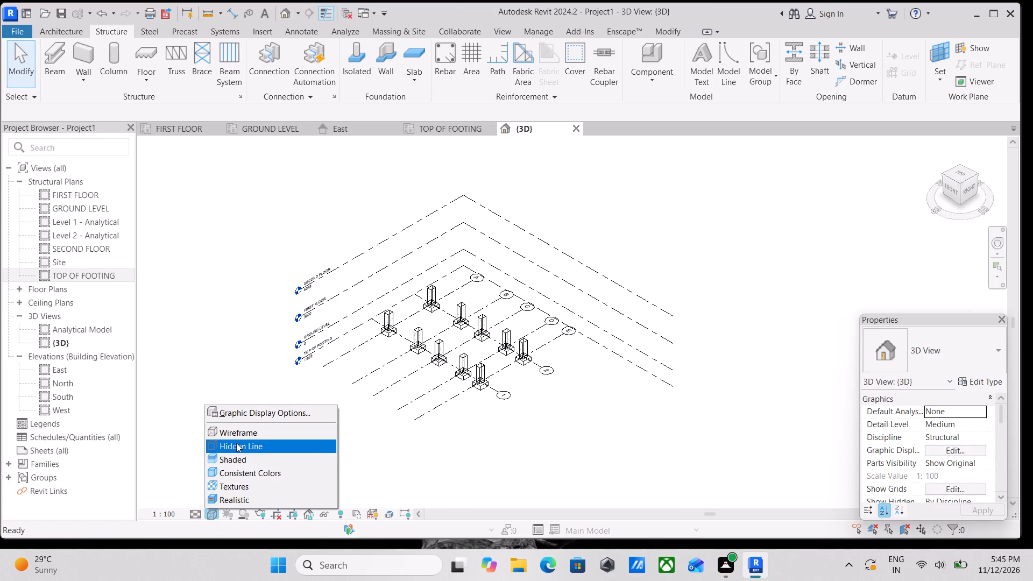
left_click(231, 458)
middle_click_drag(474, 375, 617, 470)
scroll(617, 470, "up", 1)
Compare the open plan views and examine the layout between footings on the TOP OF FOOTING plan image.
left_click(464, 128)
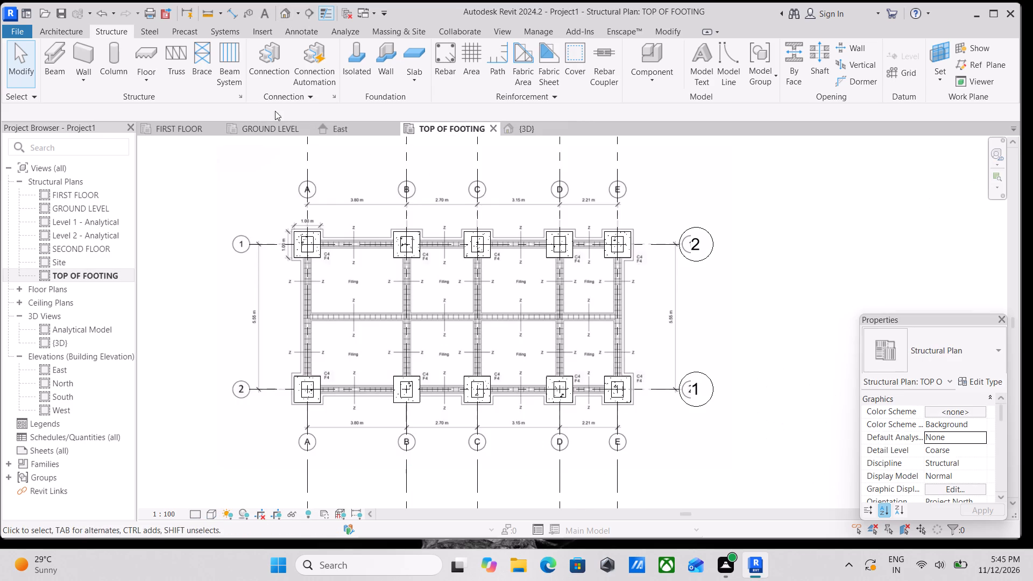
left_click(190, 128)
left_click(285, 127)
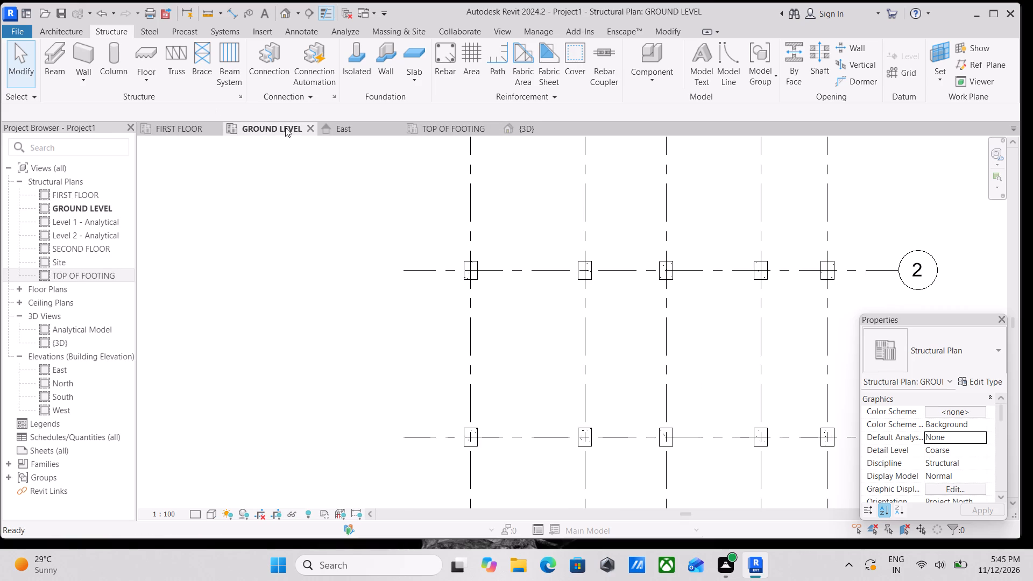
left_click(328, 125)
left_click(424, 128)
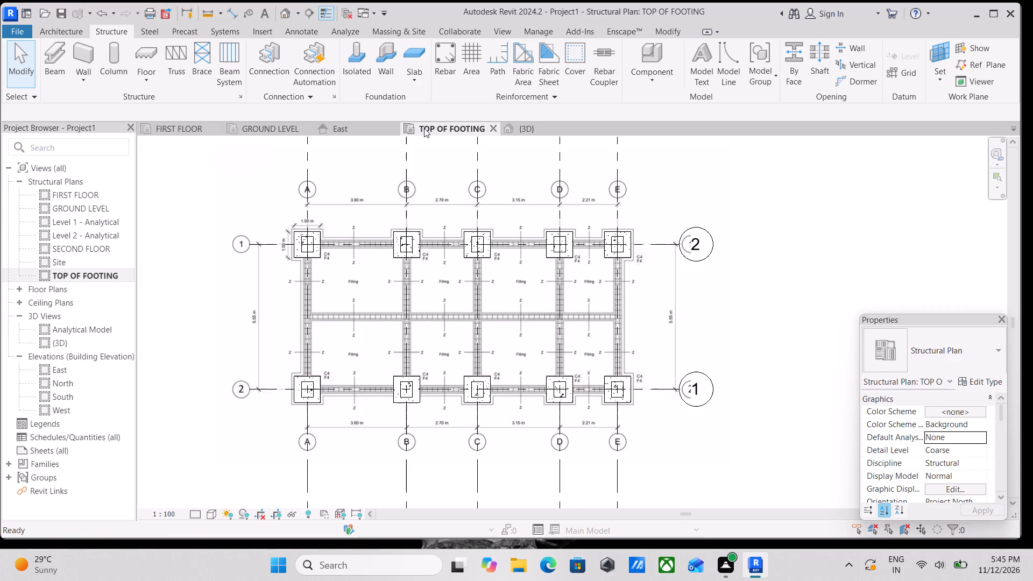
scroll(348, 302, "up", 3)
middle_click_drag(252, 264, 273, 317)
scroll(363, 250, "up", 2)
middle_click_drag(332, 249, 342, 259)
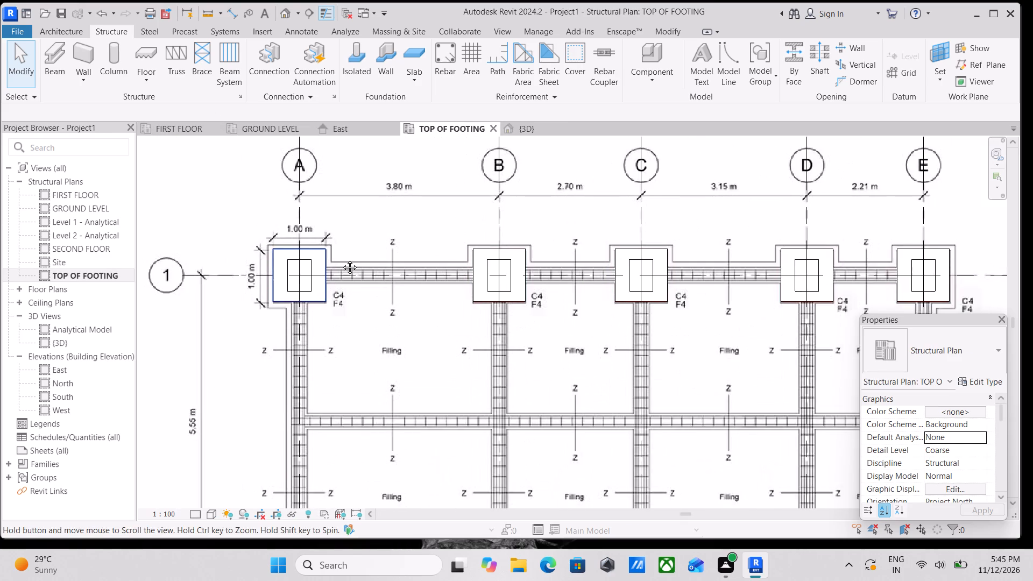
middle_click_drag(342, 259, 362, 274)
On GROUND LEVEL, place an M_Concrete-Rectangular Beam 300 x 600mm along grid 2 between the facing sides of columns A and B.
left_click(273, 123)
middle_click_drag(462, 323, 327, 367)
type("BM")
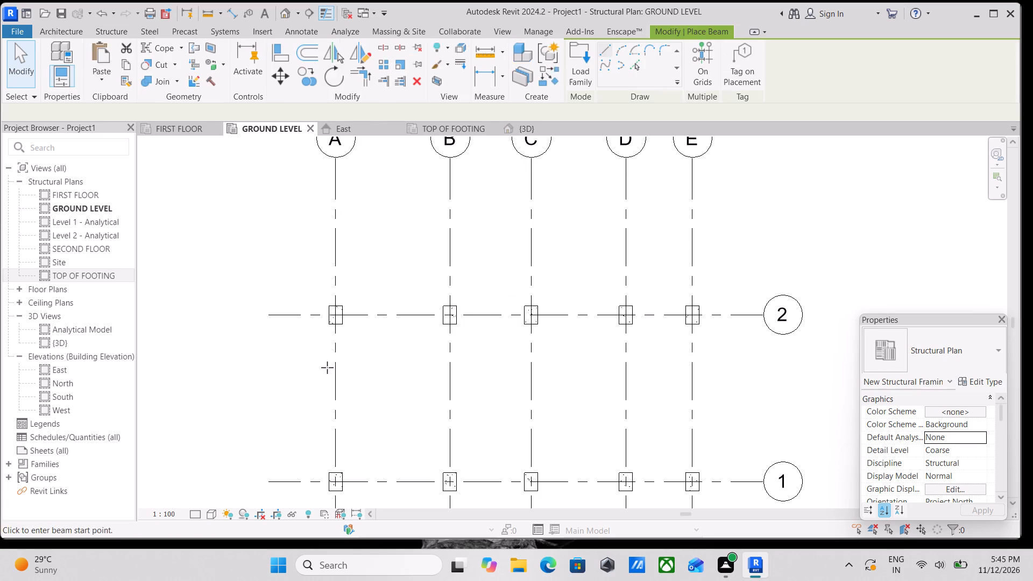
left_click(963, 339)
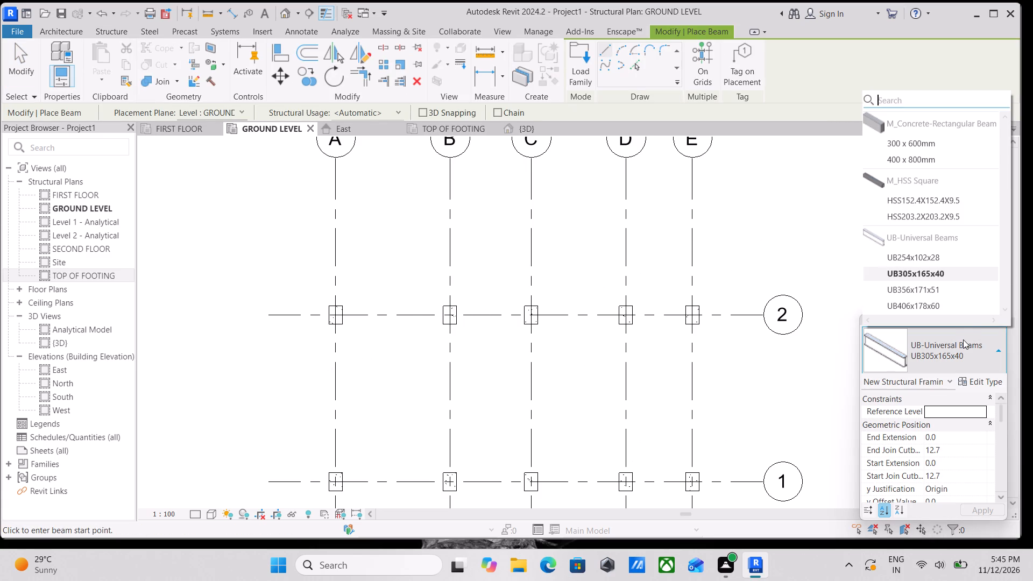
left_click(930, 140)
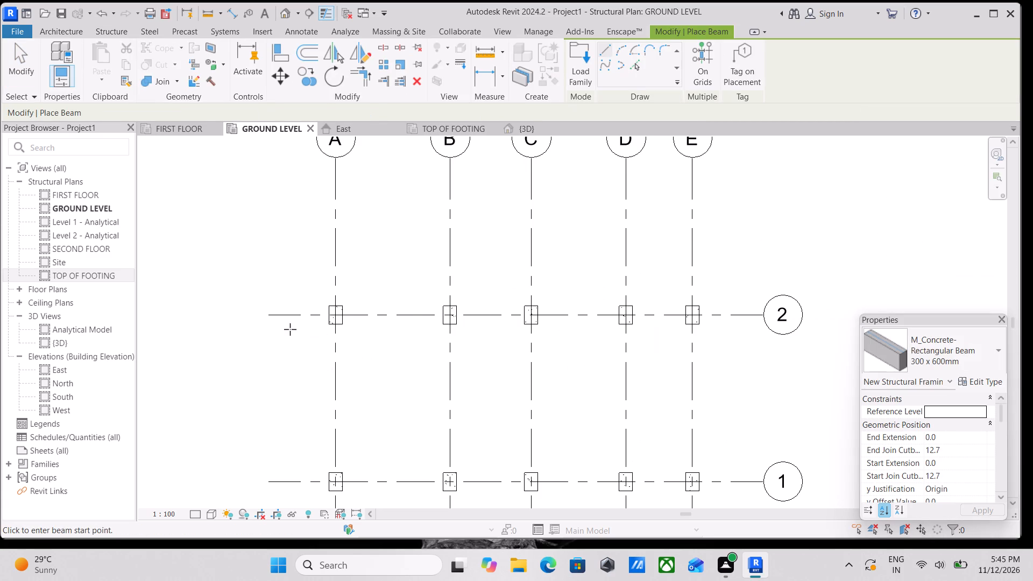
scroll(315, 326, "up", 11)
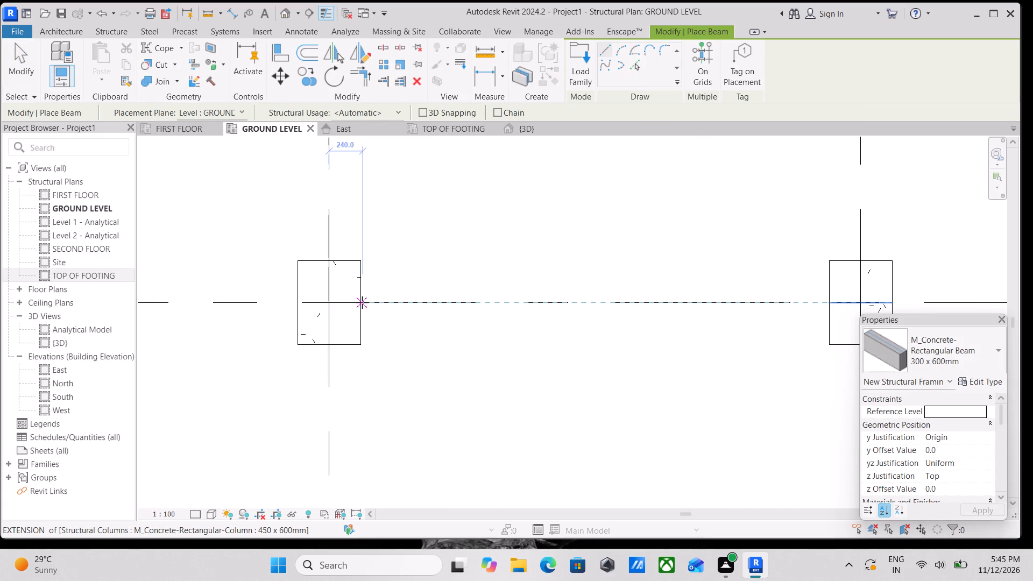
left_click(359, 302)
middle_click_drag(538, 297, 313, 295)
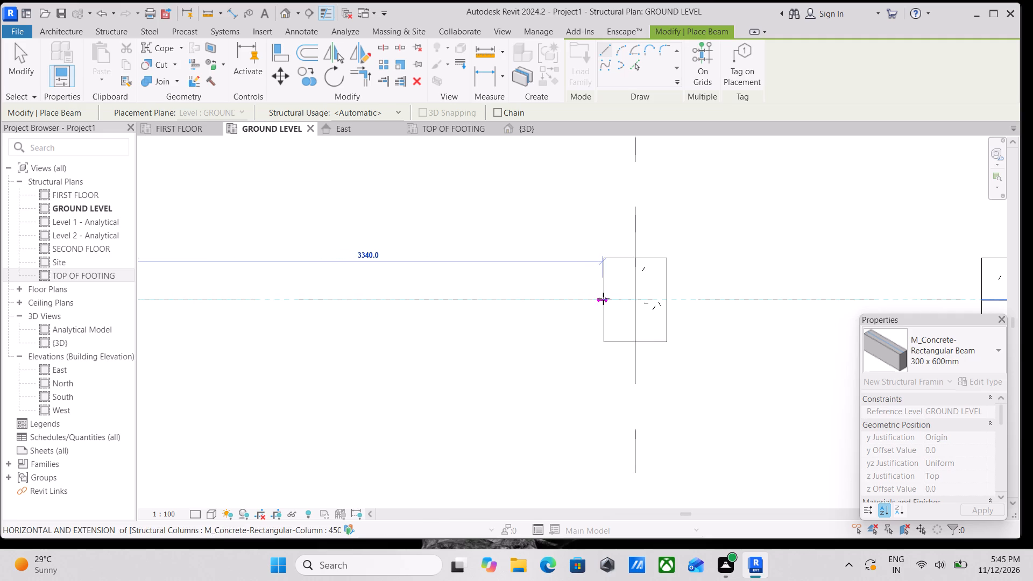
left_click(604, 300)
Place a 300 x 600mm concrete beam along grid 2 between the facing sides of columns B and C.
scroll(604, 300, "down", 4)
scroll(677, 298, "down", 1)
middle_click_drag(677, 298, 535, 322)
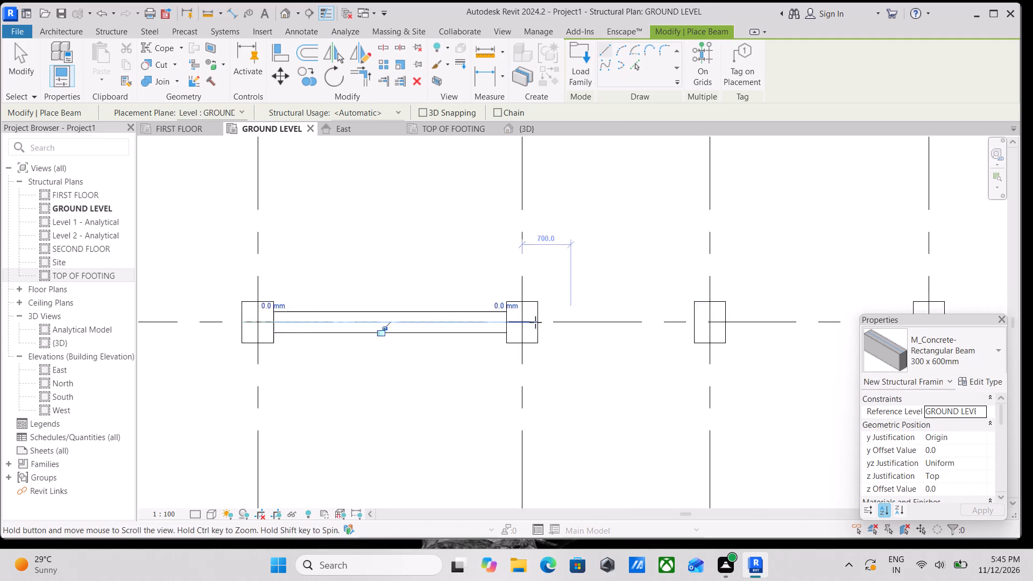
middle_click_drag(535, 322, 541, 322)
scroll(521, 319, "up", 6)
left_click(495, 331)
middle_click_drag(718, 333, 364, 324)
left_click(509, 321)
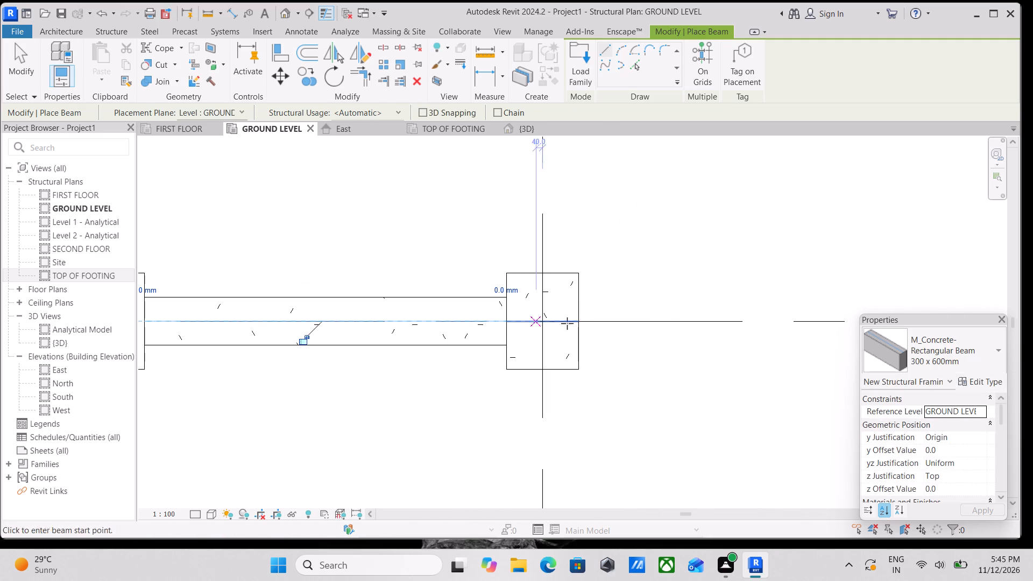
Place a 300 x 600mm concrete beam about 2700 mm long along grid 2 between columns C and D.
left_click(576, 318)
scroll(666, 301, "down", 3)
middle_click_drag(666, 301, 346, 250)
middle_click_drag(476, 272, 427, 279)
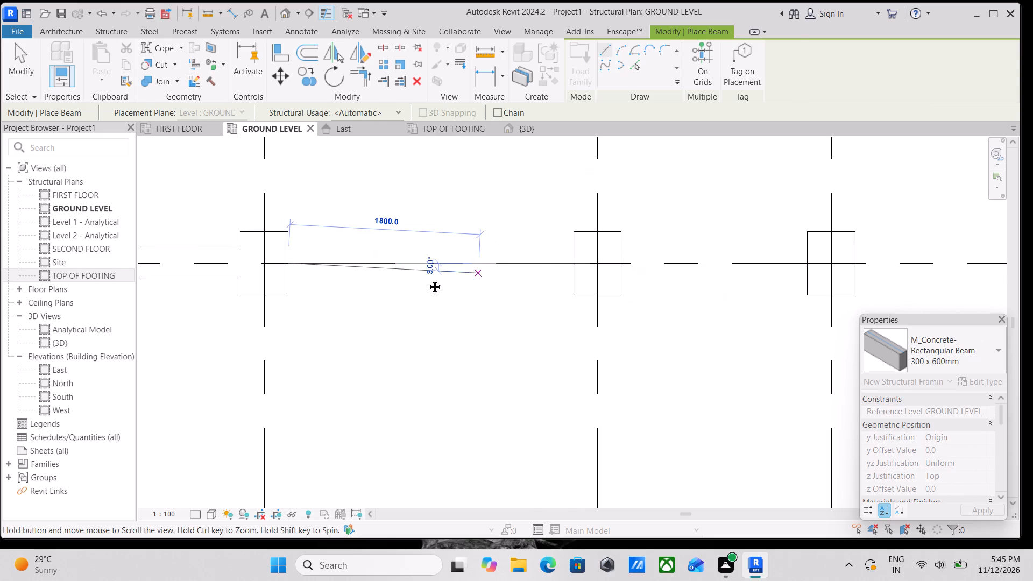
middle_click_drag(427, 279, 407, 279)
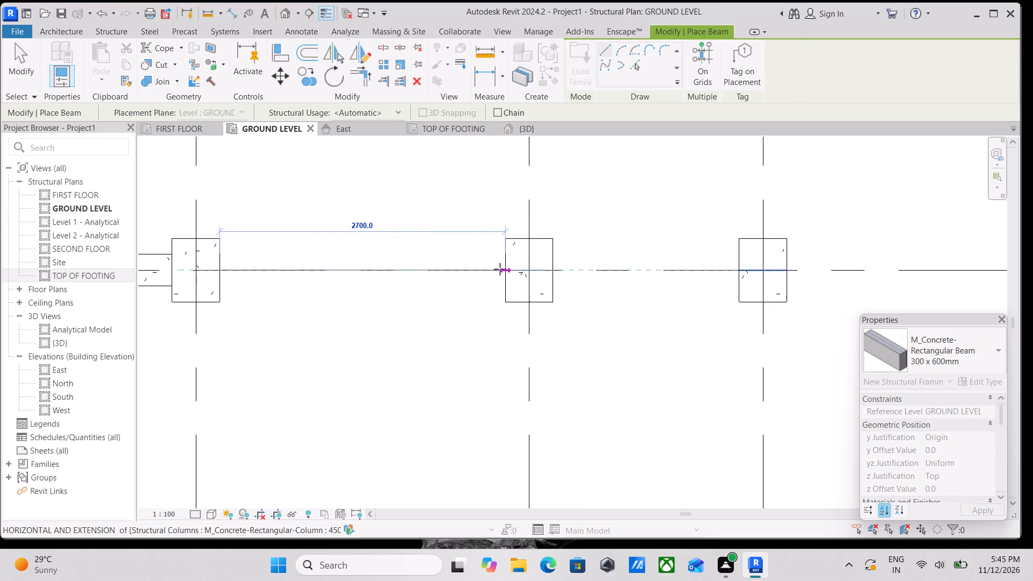
left_click(510, 269)
Place a 300 x 600mm concrete beam along grid 2 between the facing sides of columns D and E.
scroll(512, 269, "down", 1)
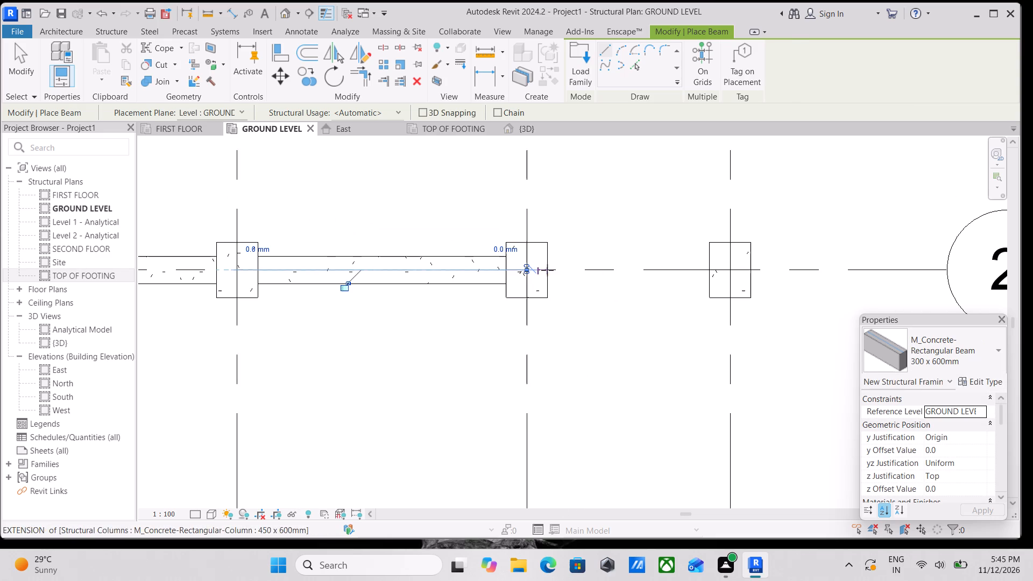
scroll(541, 270, "up", 6)
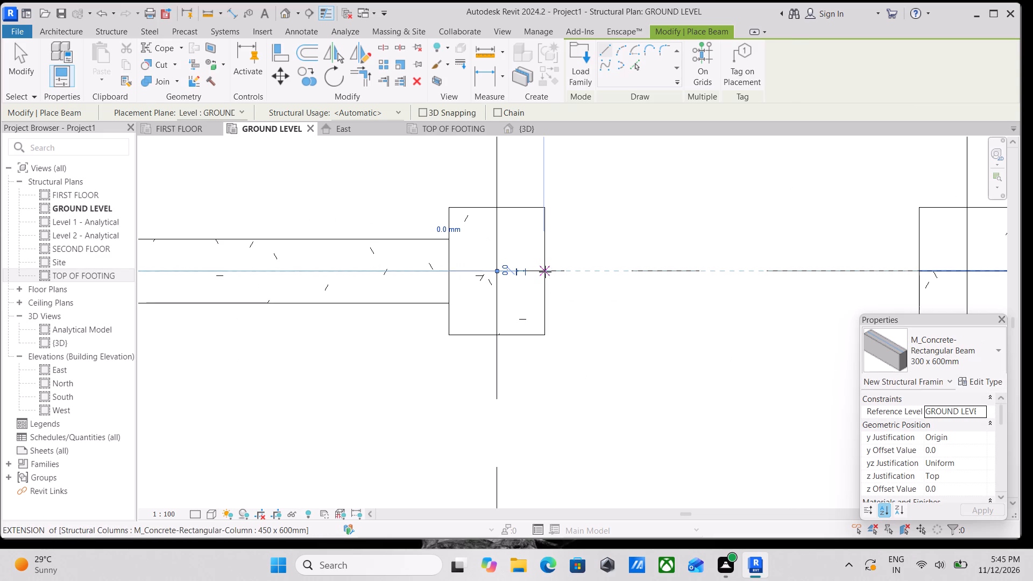
scroll(545, 272, "up", 5)
left_click(543, 270)
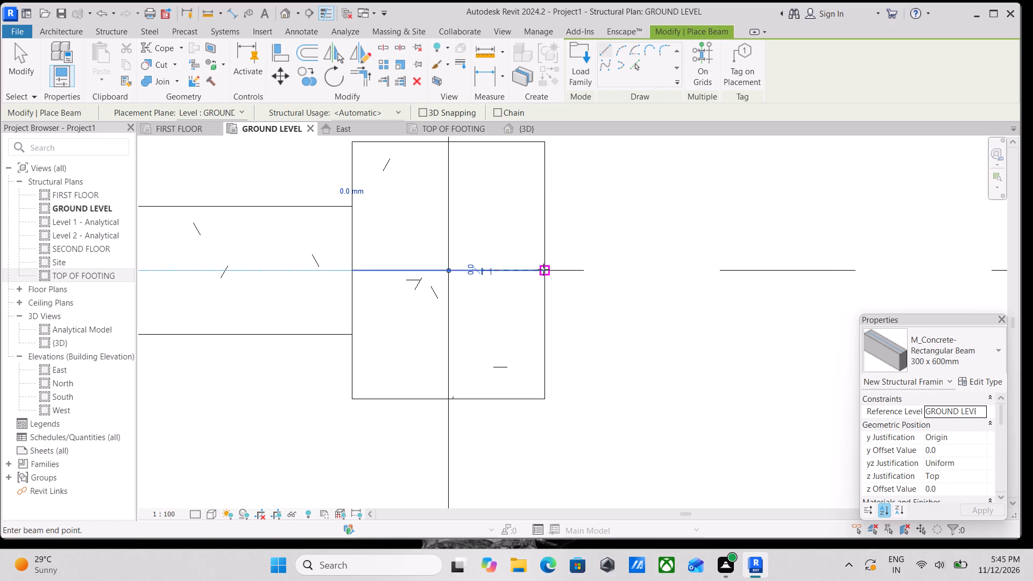
scroll(737, 261, "down", 6)
middle_click_drag(744, 260, 399, 260)
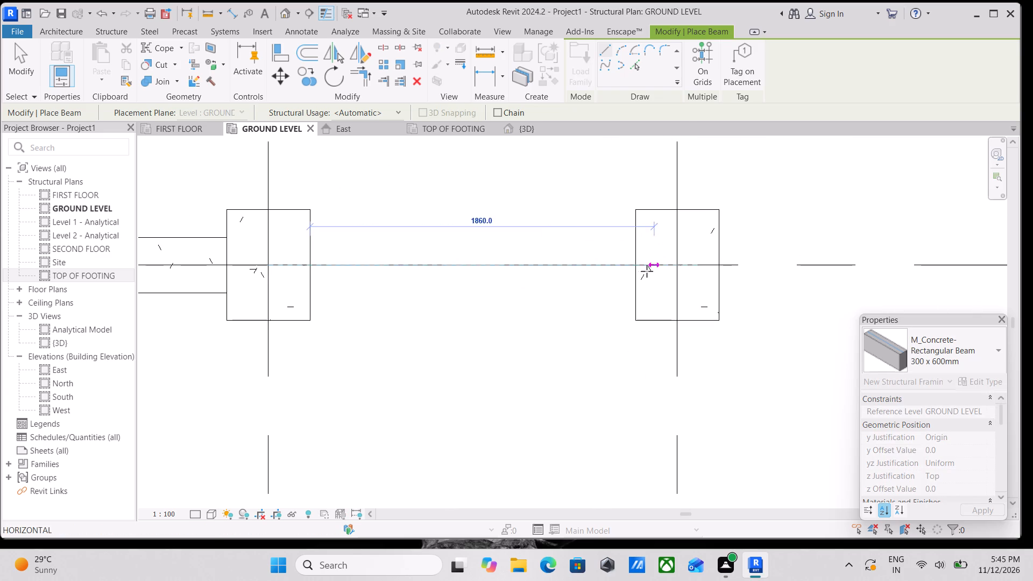
left_click(638, 265)
scroll(638, 265, "down", 5)
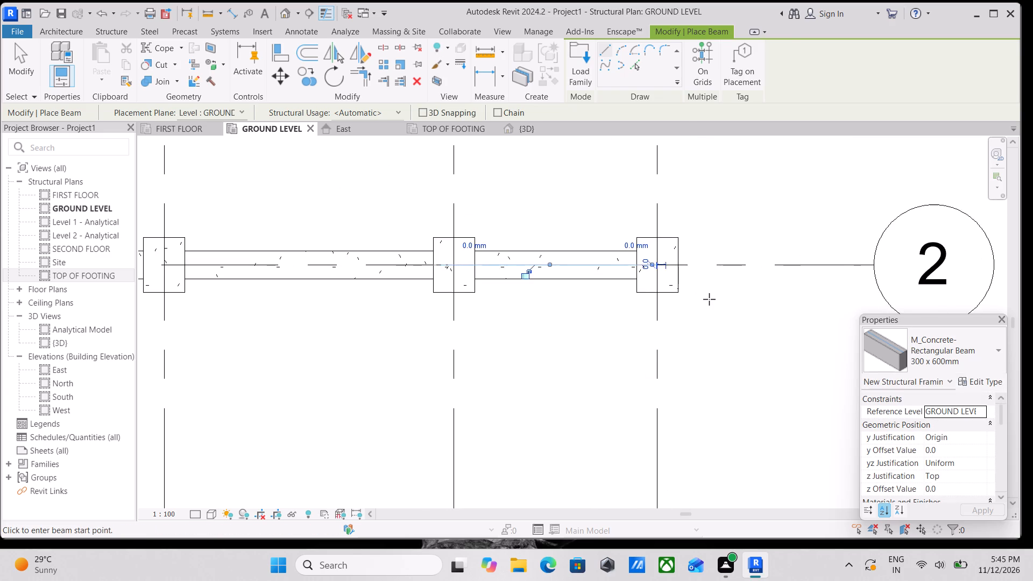
Place a 300 x 600mm concrete beam along grid A from the grid 2 column to the grid 1 column.
scroll(709, 299, "down", 12)
middle_click_drag(506, 362, 598, 322)
scroll(525, 271, "up", 4)
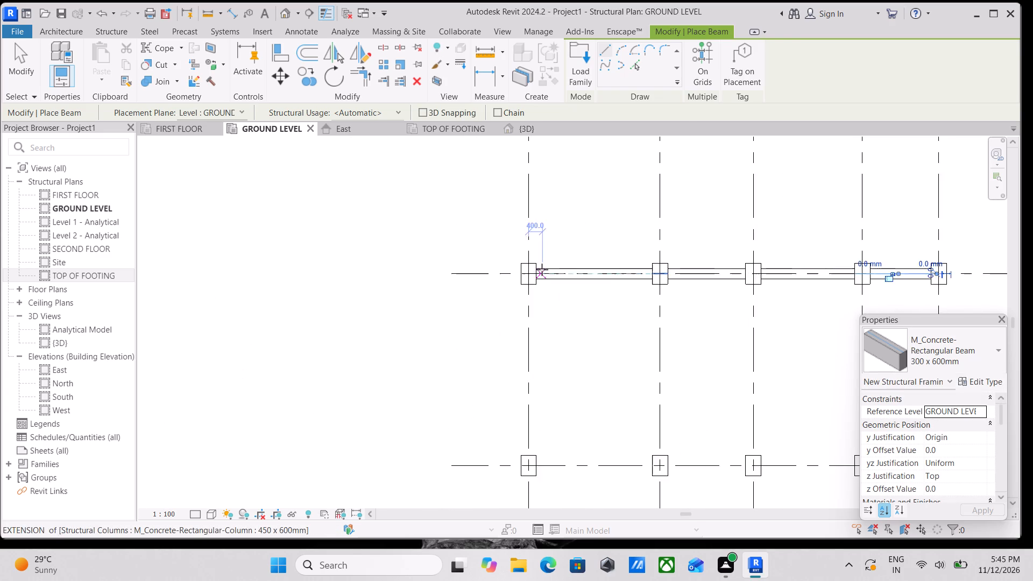
scroll(542, 270, "up", 12)
left_click(529, 280)
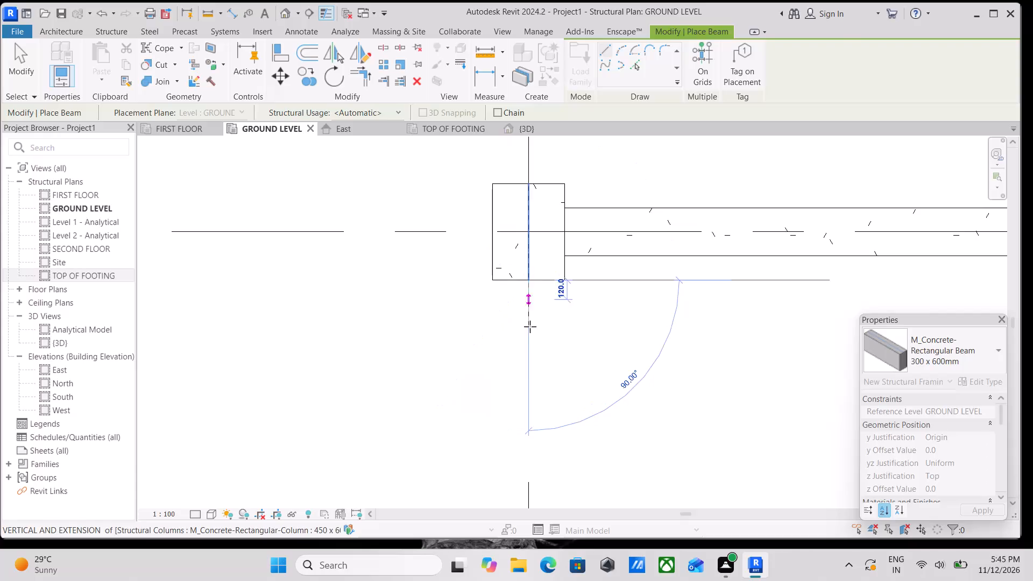
scroll(533, 363, "down", 3)
middle_click_drag(533, 363, 547, 294)
scroll(546, 291, "down", 4)
middle_click_drag(534, 344, 521, 278)
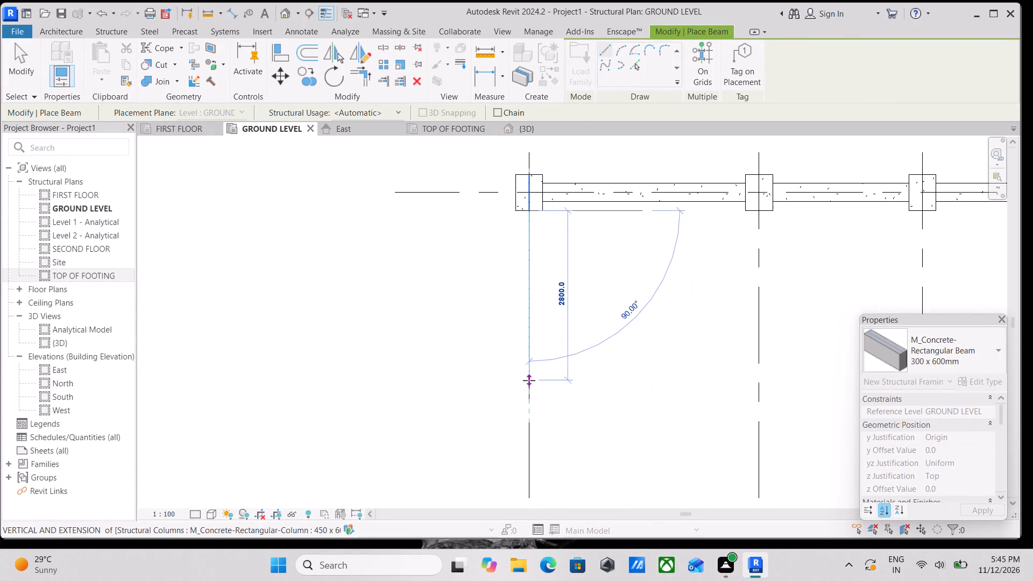
scroll(529, 380, "down", 2)
middle_click_drag(529, 380, 531, 285)
left_click(529, 386)
Place a 300 x 600mm concrete beam about 3350 mm long along grid 1 between columns A and B.
scroll(547, 428, "up", 3)
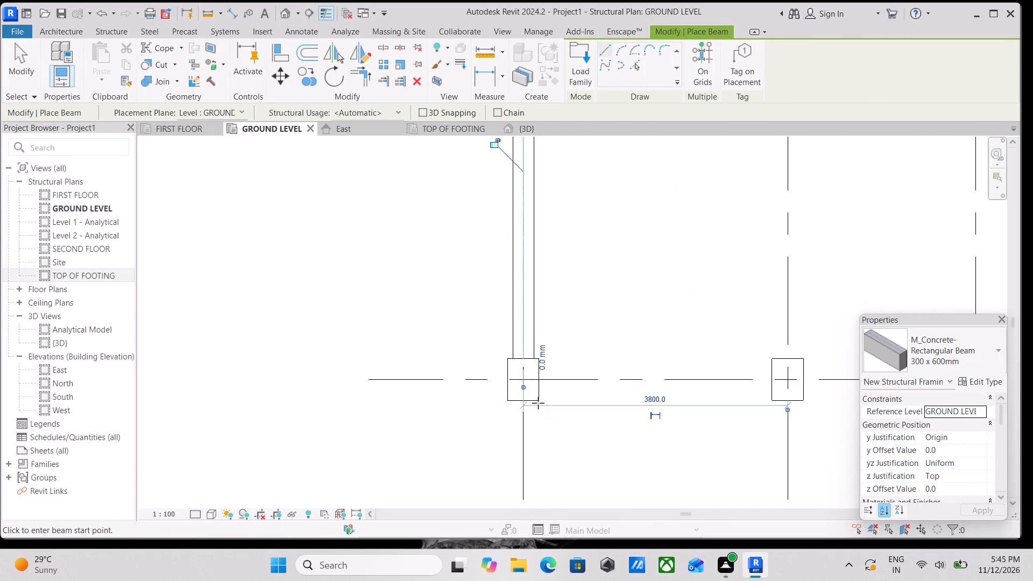
scroll(538, 403, "up", 6)
left_click(544, 370)
middle_click_drag(768, 354, 295, 306)
scroll(384, 320, "down", 3)
middle_click_drag(360, 308, 258, 326)
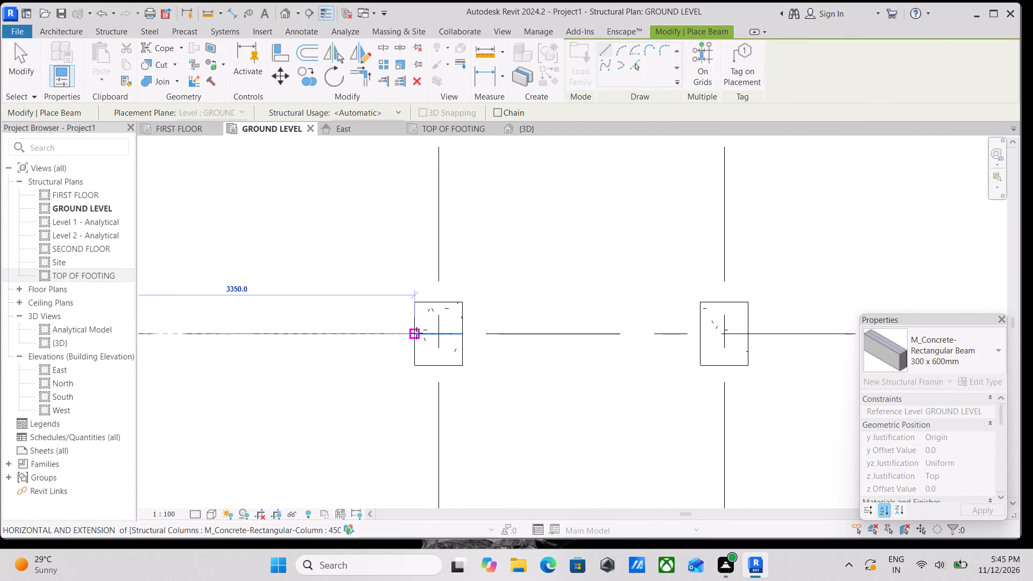
left_click(416, 333)
Place a 300 x 600mm concrete beam along grid 1 between the facing sides of columns B and C.
scroll(437, 331, "up", 2)
left_click(470, 334)
middle_click_drag(636, 333, 581, 332)
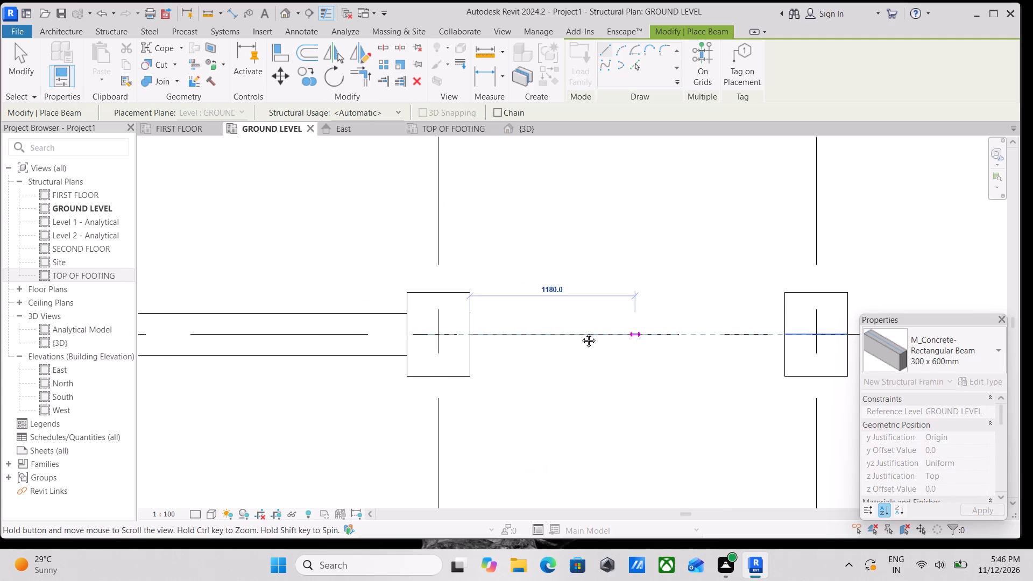
middle_click_drag(581, 332, 465, 332)
left_click(615, 334)
Place a 300 x 600mm concrete beam along grid 1 between the facing sides of columns C and D.
scroll(620, 334, "down", 2)
middle_click_drag(620, 334, 379, 339)
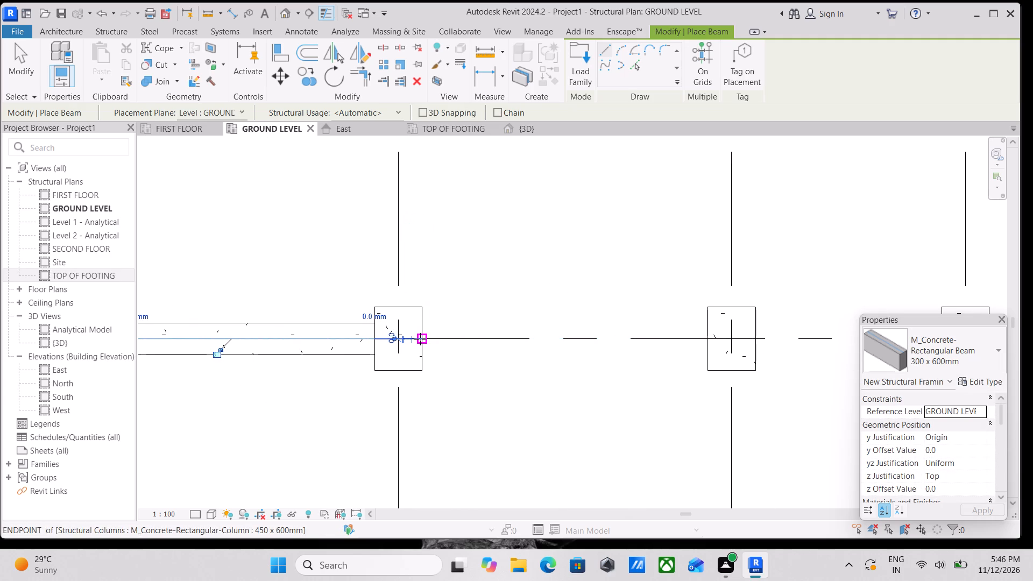
left_click(420, 339)
middle_click_drag(642, 341, 508, 357)
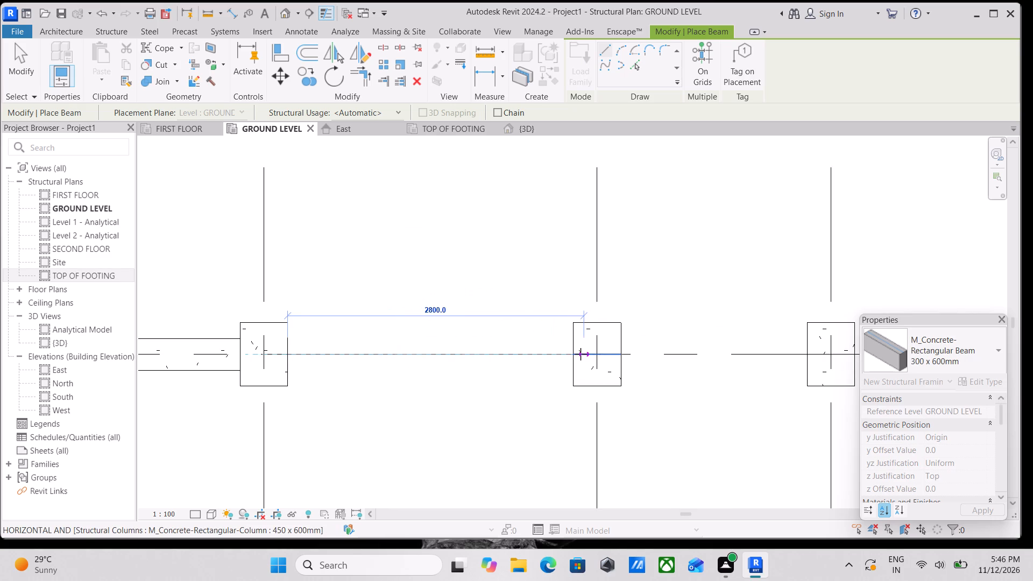
left_click(575, 354)
Place a 300 x 600mm concrete beam about 1760 mm long along grid 1 between columns D and E.
scroll(617, 350, "up", 3)
left_click(621, 354)
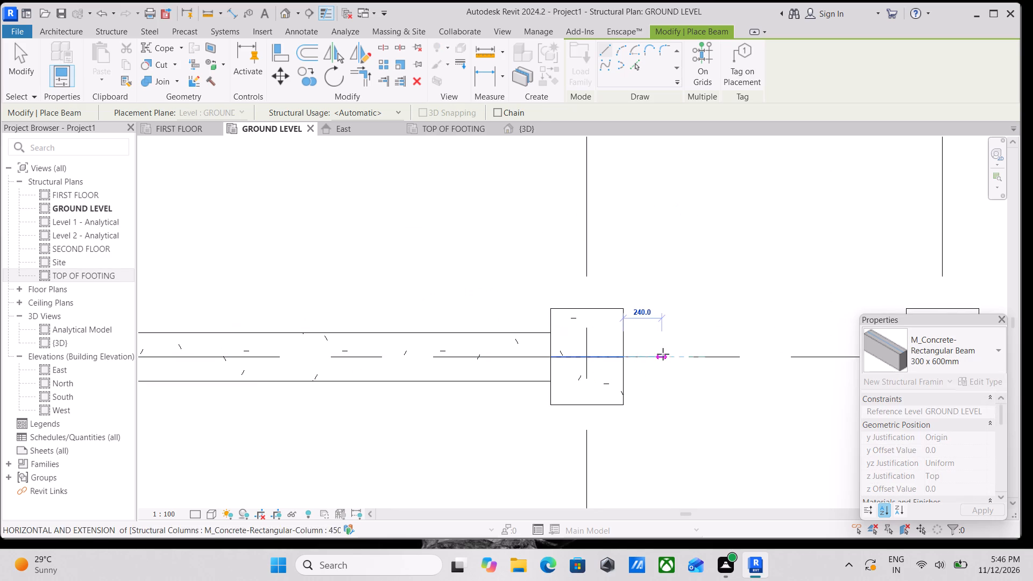
middle_click_drag(663, 354, 310, 344)
scroll(457, 341, "down", 2)
middle_click_drag(457, 341, 345, 352)
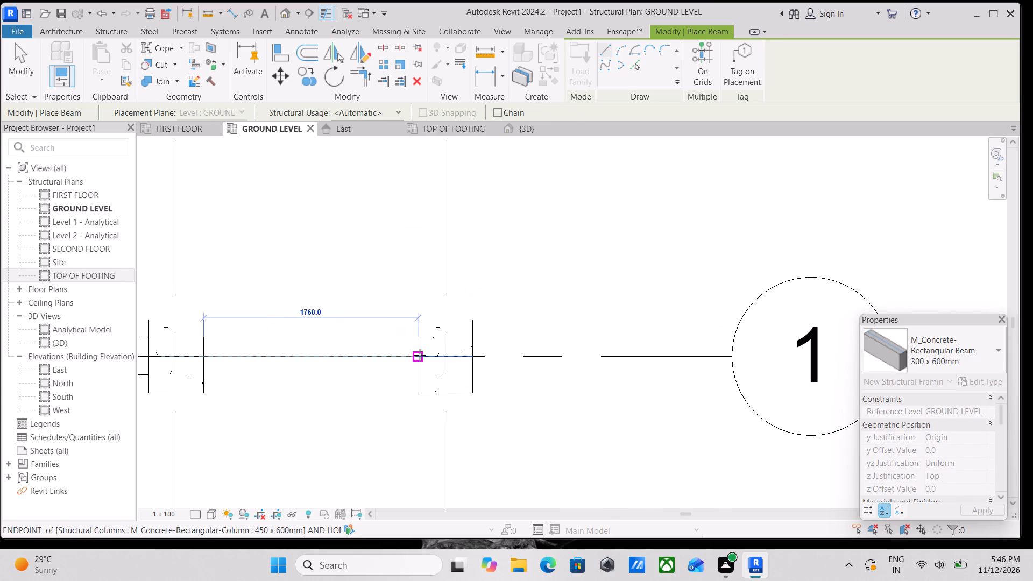
left_click(420, 355)
Place a 300 x 600mm concrete beam along grid E from the grid 1 column to the grid 2 column.
scroll(420, 355, "down", 13)
scroll(423, 345, "up", 4)
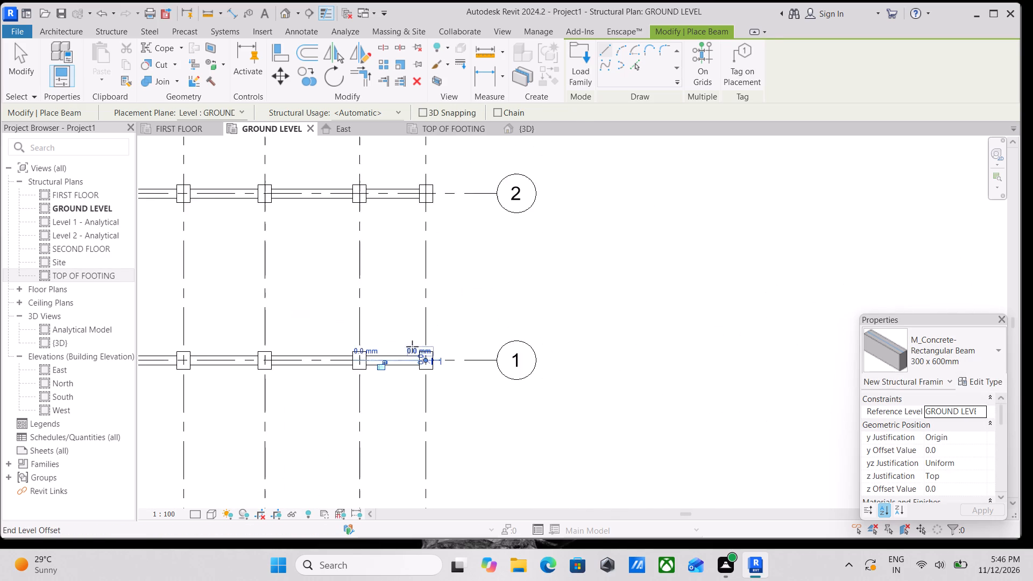
scroll(459, 343, "up", 11)
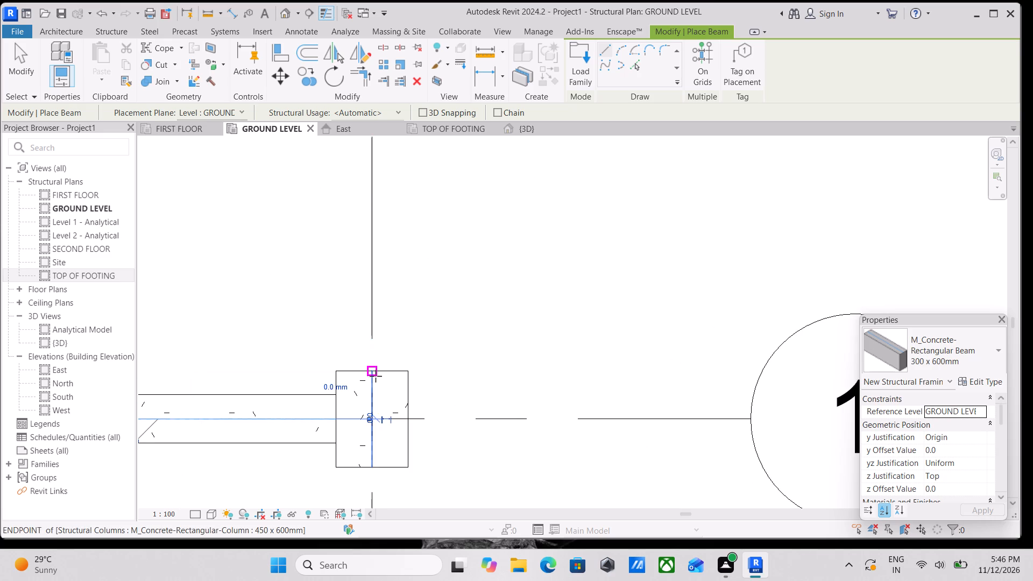
left_click(376, 376)
scroll(338, 263, "down", 2)
middle_click_drag(339, 263, 386, 426)
scroll(406, 335, "down", 3)
middle_click_drag(406, 335, 434, 536)
middle_click_drag(415, 343, 453, 401)
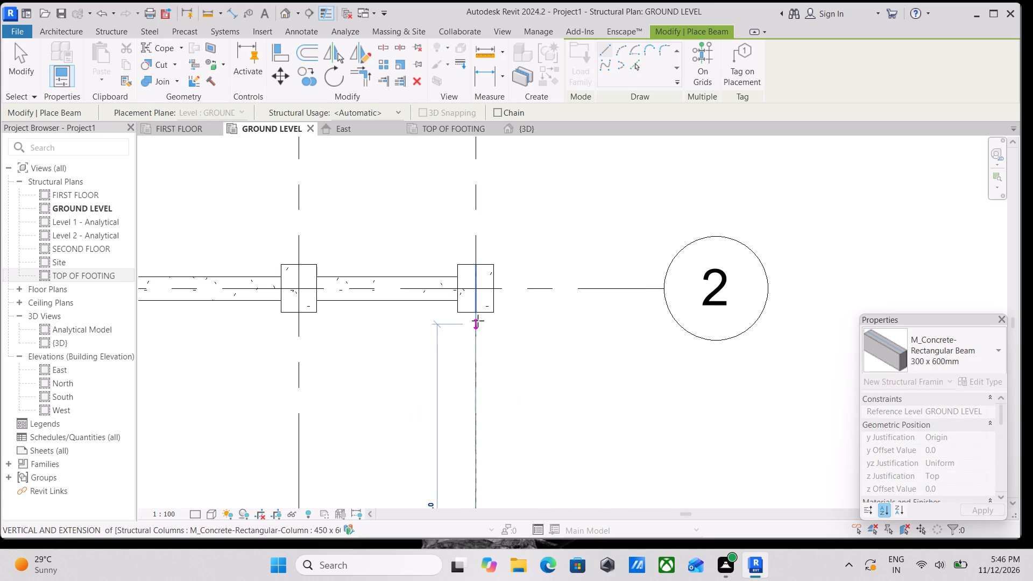
left_click(473, 309)
key("Escape")
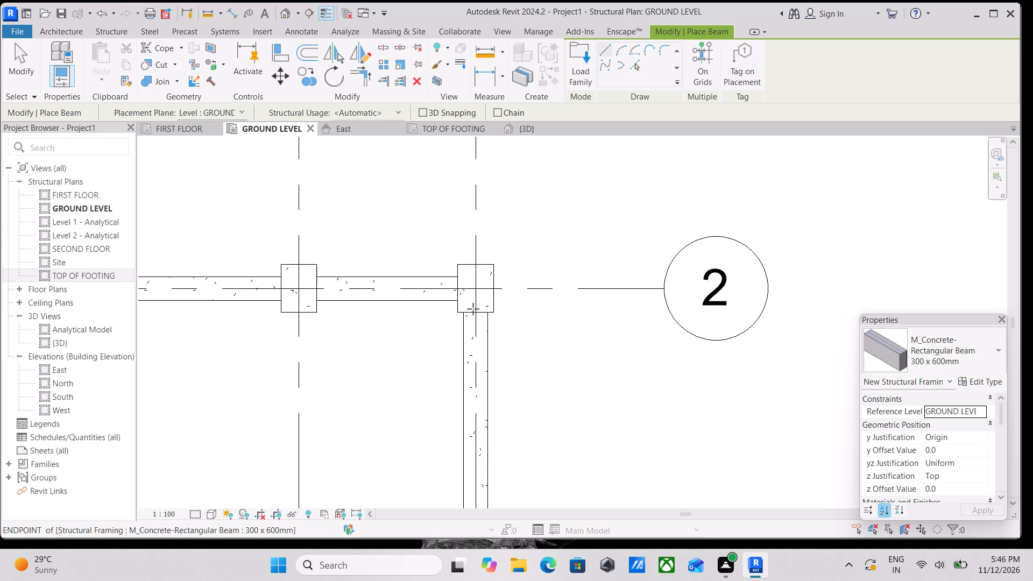
Place a 300 x 600mm concrete beam along grid D from the grid 1 column towards the grid 2 column.
scroll(369, 365, "down", 2)
middle_click_drag(369, 365, 621, 293)
scroll(587, 310, "down", 3)
middle_click_drag(587, 310, 603, 241)
scroll(623, 402, "up", 1)
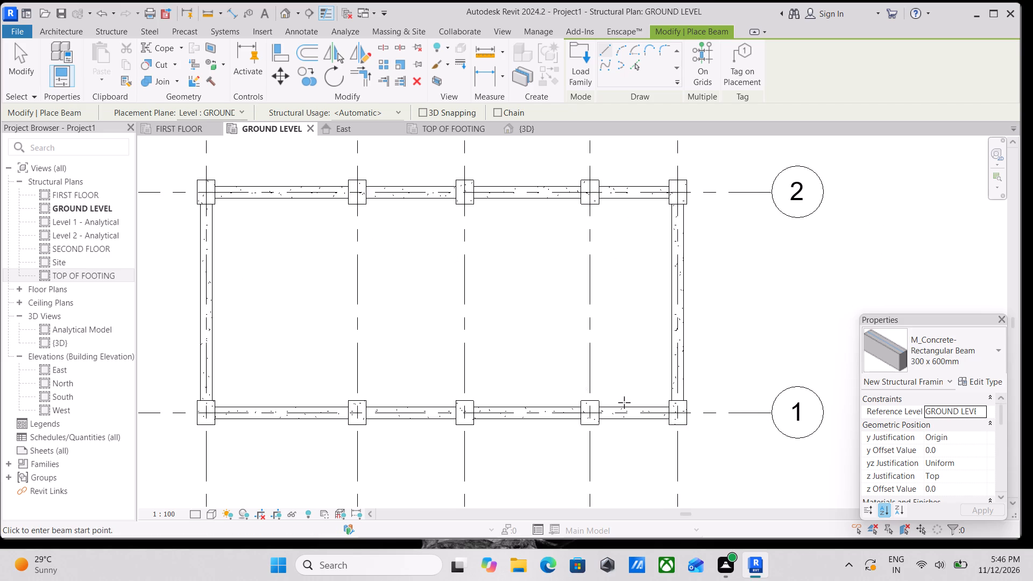
scroll(624, 402, "up", 2)
left_click(575, 401)
middle_click_drag(546, 240, 607, 445)
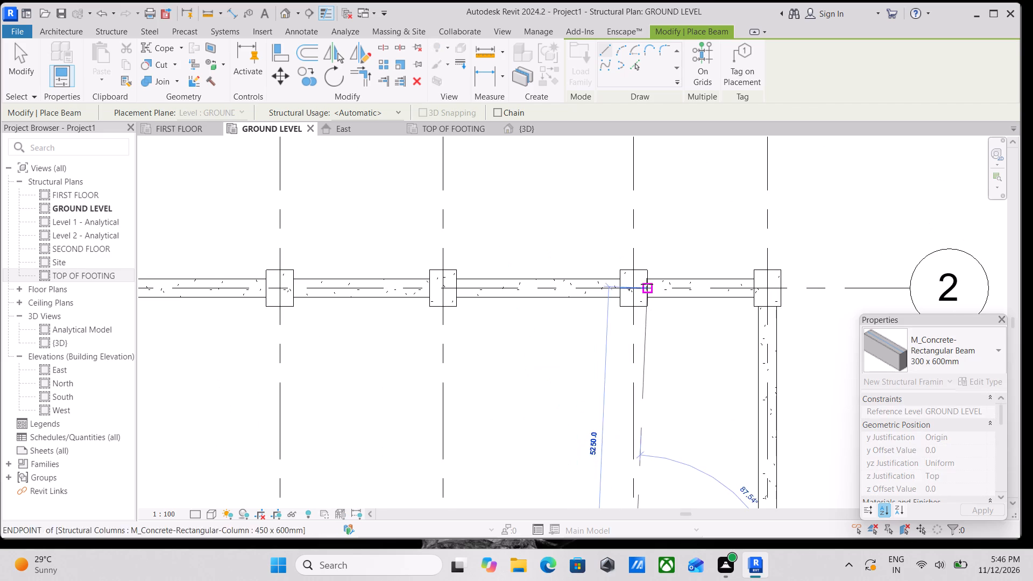
left_click(632, 307)
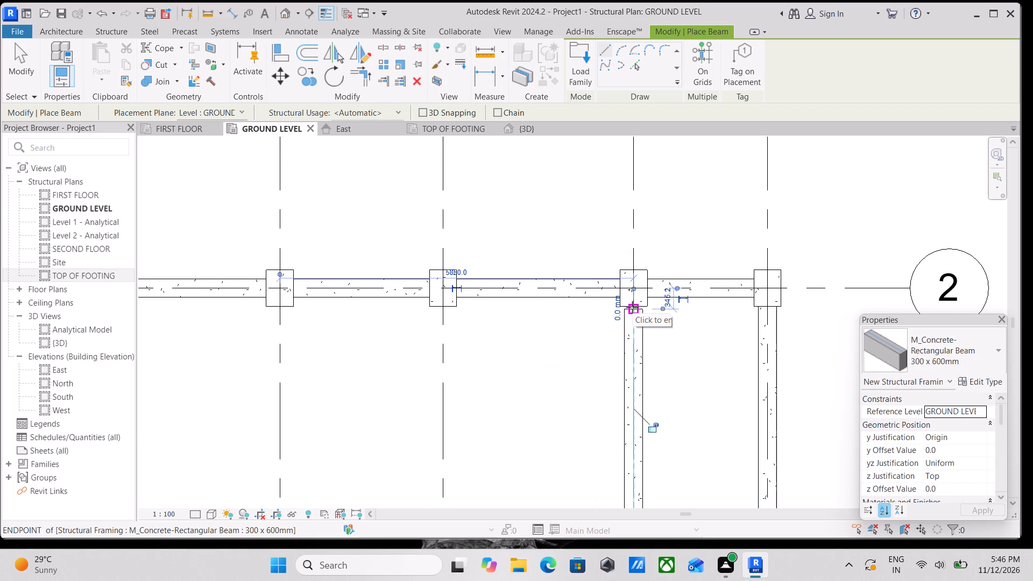
key("Escape")
key("Escape")
scroll(649, 321, "up", 2)
key("Escape")
Extend the grid D beam's end near grid 2 to meet the face of column D2.
left_click(639, 321)
scroll(625, 299, "up", 5)
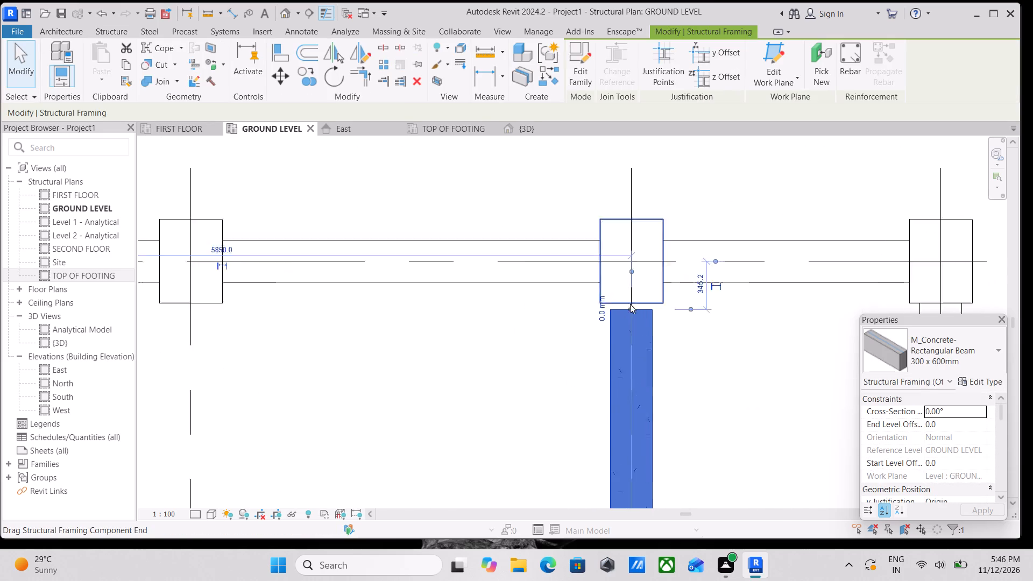
scroll(630, 304, "up", 6)
left_click_drag(631, 312, 629, 287)
scroll(629, 287, "down", 5)
key("Escape")
Place a 300 x 600mm concrete beam along grid C from the grid 2 column to the grid 1 column.
scroll(629, 287, "down", 4)
middle_click_drag(438, 336, 509, 331)
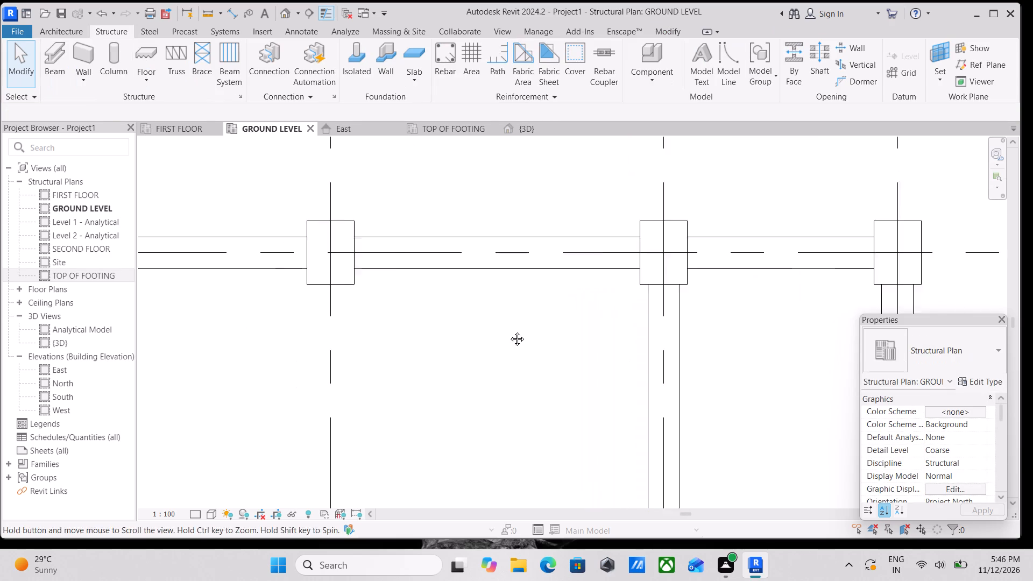
middle_click_drag(509, 331, 512, 331)
type("BM")
scroll(406, 306, "down", 4)
middle_click_drag(406, 306, 505, 274)
scroll(505, 274, "down", 3)
left_click(491, 261)
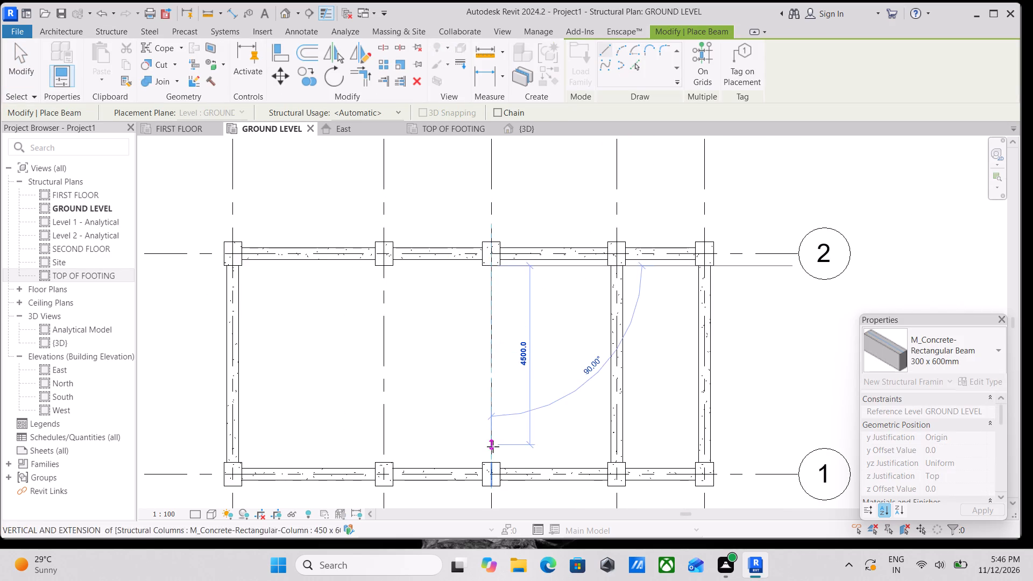
middle_click_drag(493, 447, 487, 404)
left_click(482, 422)
Place a 300 x 600mm concrete beam along grid B from the grid 2 column to the grid 1 column and end beam placement.
middle_click_drag(357, 307, 477, 392)
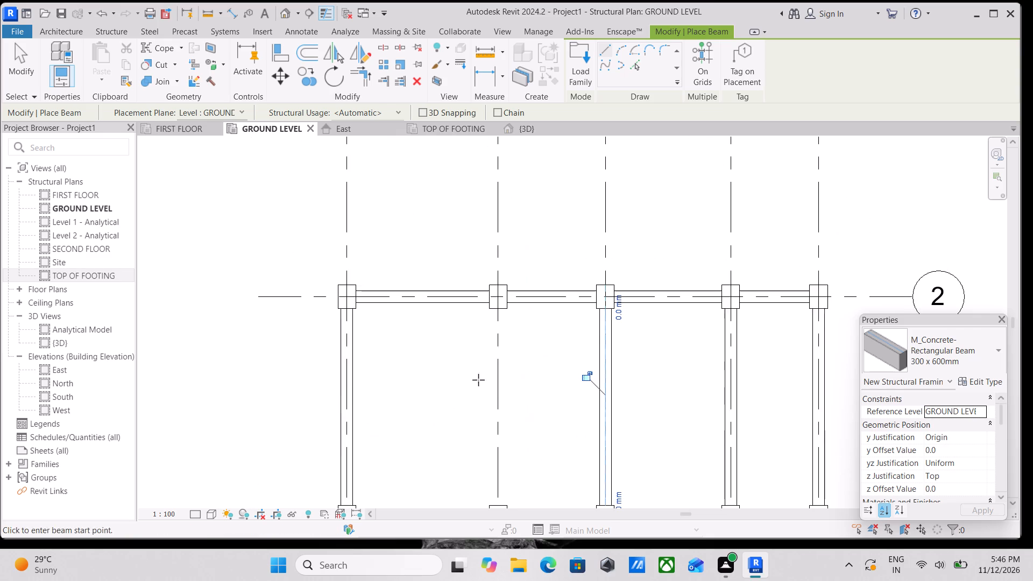
left_click(499, 306)
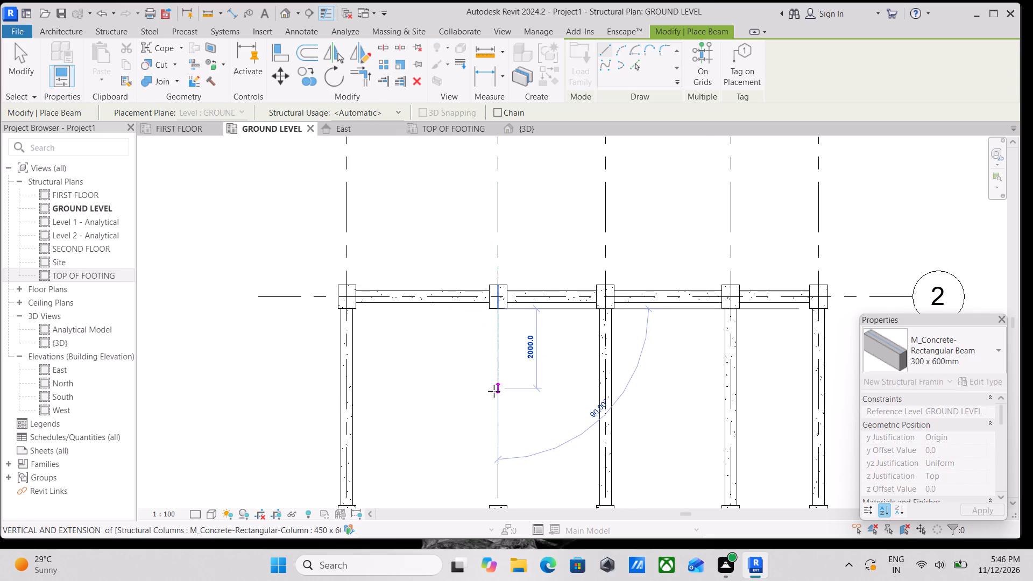
middle_click_drag(494, 391, 483, 285)
left_click(488, 400)
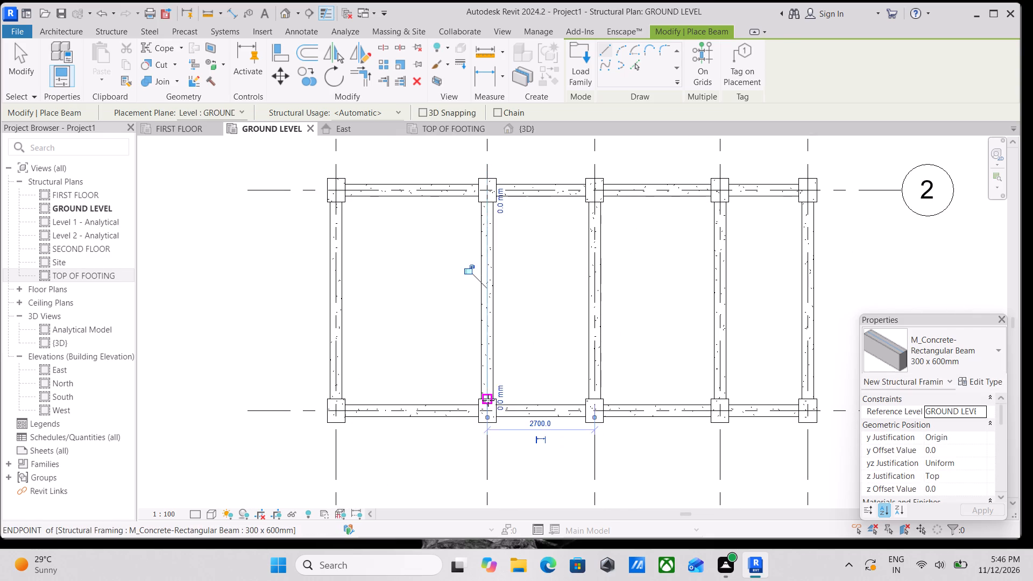
key("Escape")
scroll(443, 375, "down", 3)
key("Escape")
middle_click_drag(372, 332, 381, 399)
scroll(381, 399, "up", 1)
key("Escape")
key("Escape")
Align the outer face of the grid A beam with the outer face of column A1.
scroll(381, 399, "up", 3)
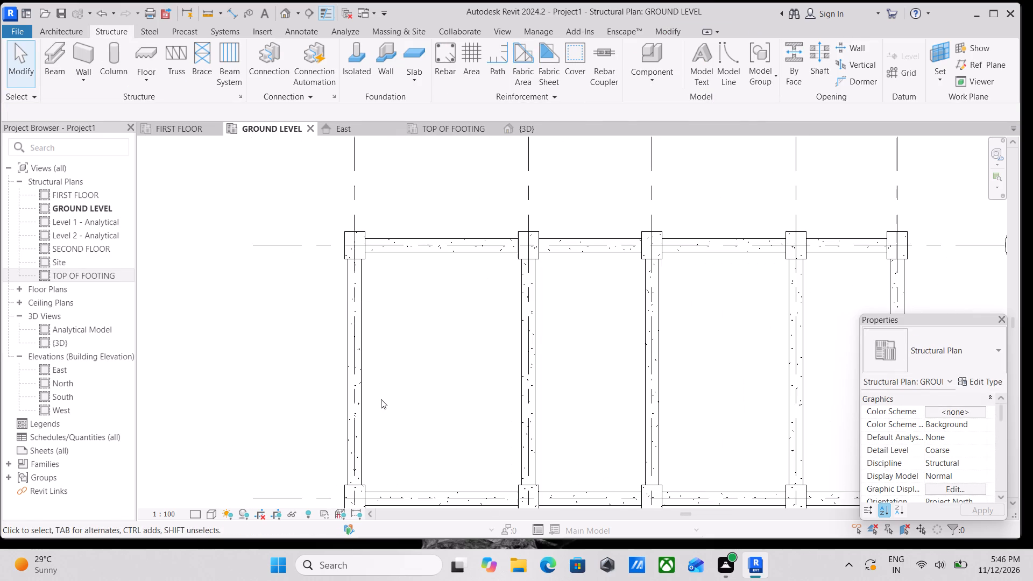
type("AL")
middle_click_drag(381, 399, 437, 296)
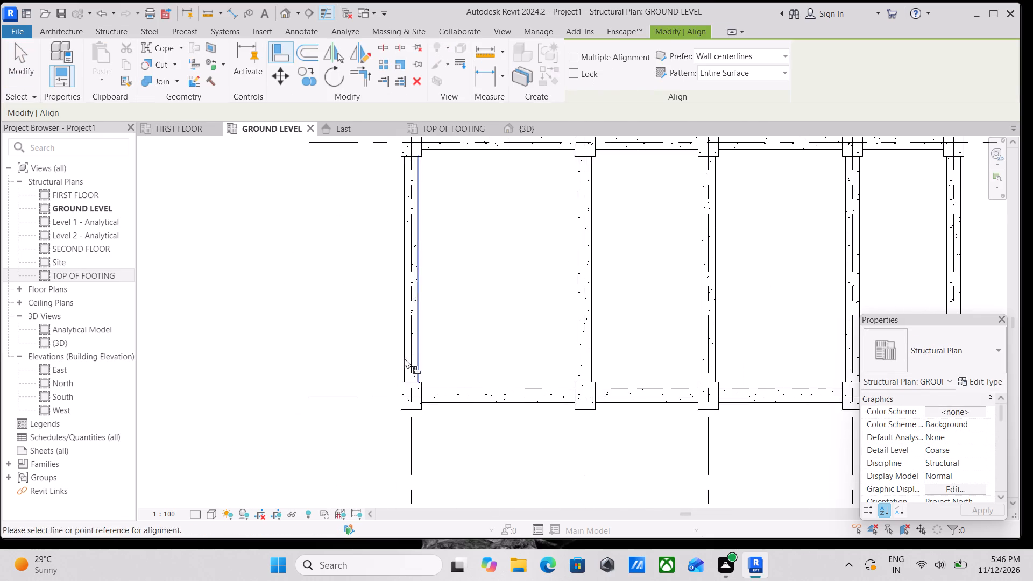
scroll(381, 389, "up", 6)
left_click(411, 381)
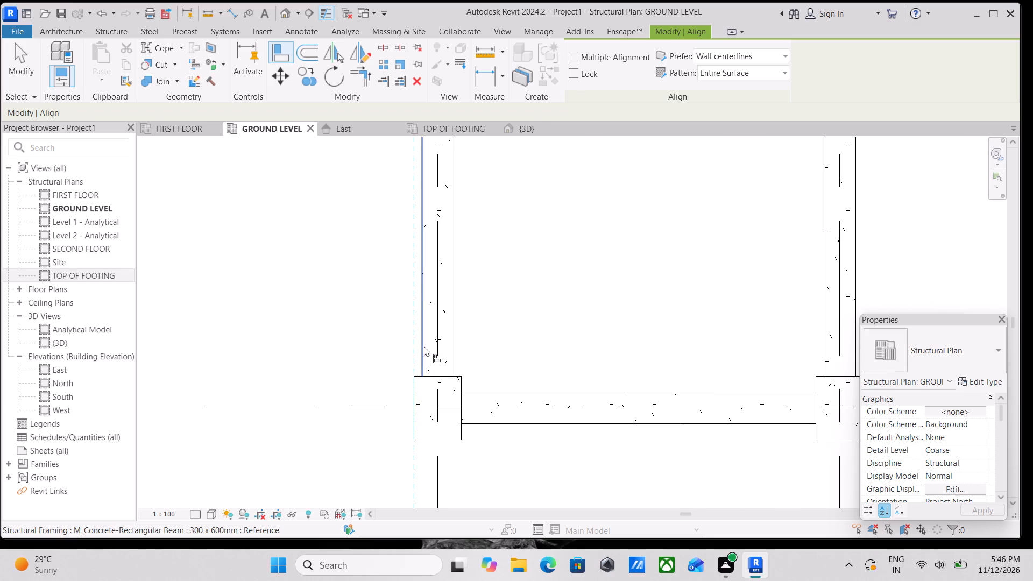
left_click(424, 346)
With Multiple Alignment on, align the outer faces of all four grid 2 beams with the outer face of column A2.
scroll(424, 346, "down", 5)
middle_click_drag(473, 328, 446, 564)
middle_click_drag(419, 386, 431, 450)
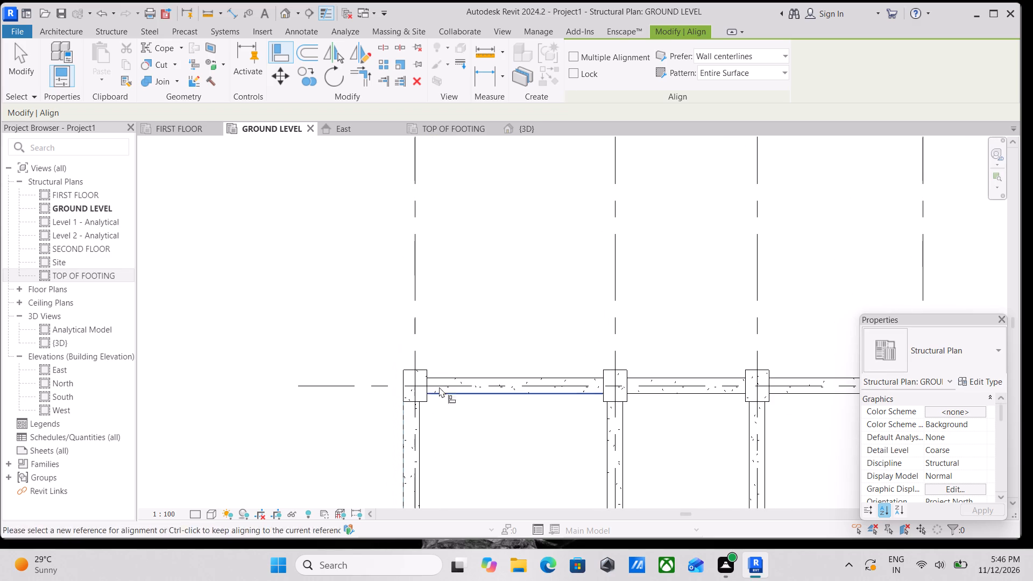
left_click(570, 54)
scroll(385, 329, "up", 3)
scroll(442, 383, "up", 3)
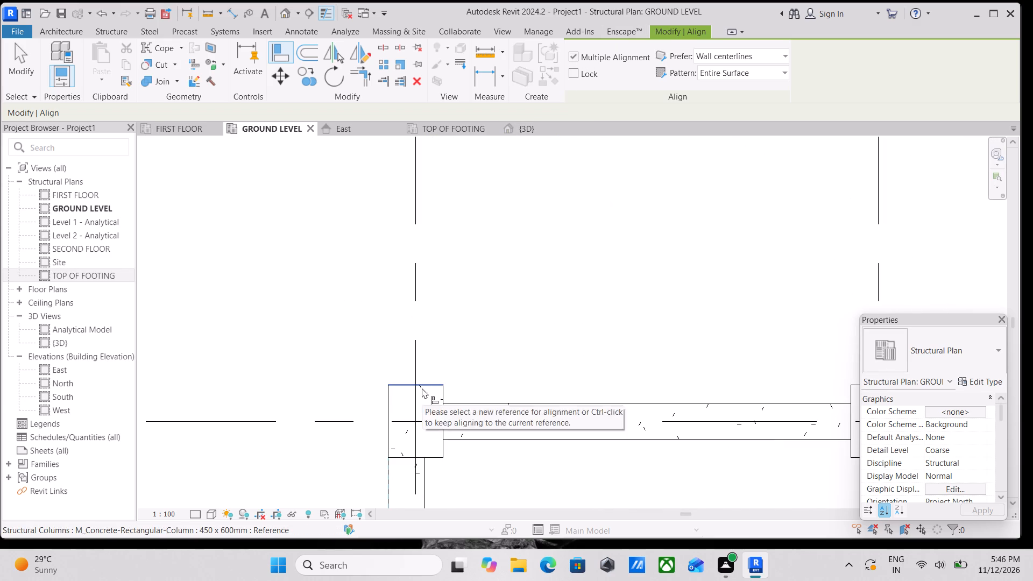
left_click(425, 387)
left_click(481, 402)
scroll(481, 402, "down", 4)
middle_click_drag(481, 402, 159, 360)
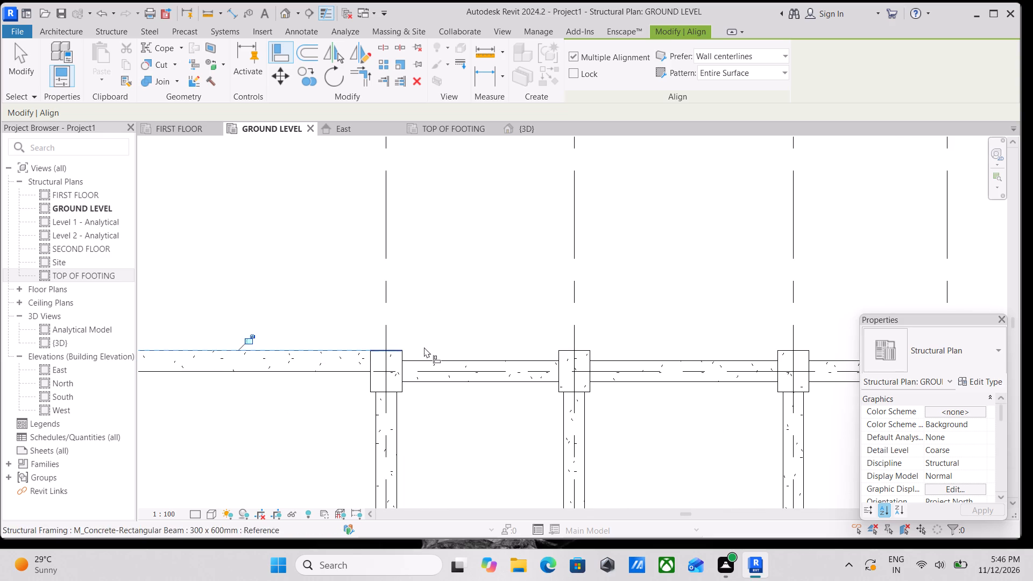
left_click(429, 361)
middle_click_drag(461, 352, 201, 349)
left_click(368, 358)
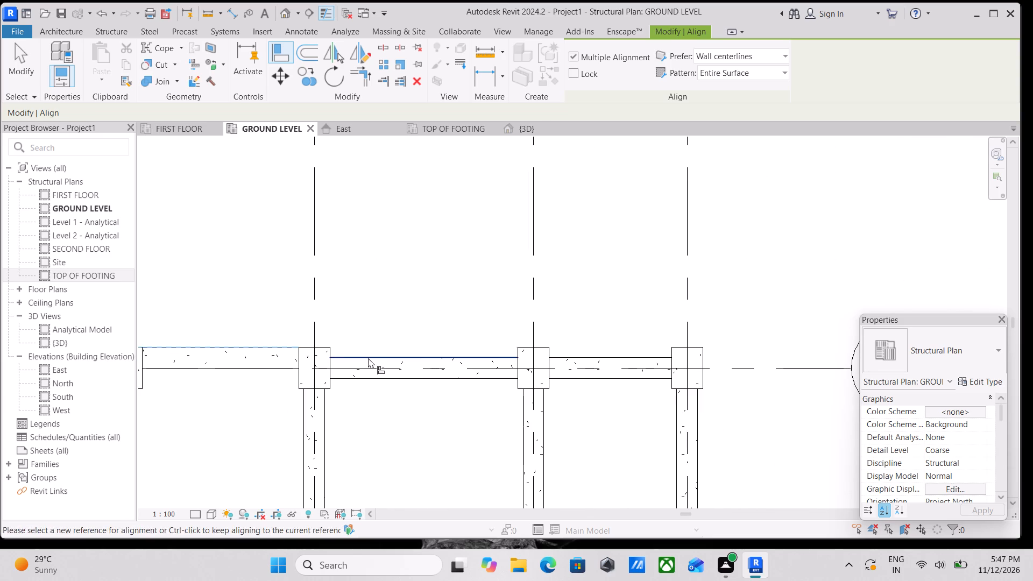
middle_click_drag(382, 353, 58, 357)
left_click(281, 362)
scroll(281, 362, "down", 2)
middle_click_drag(281, 362, 407, 301)
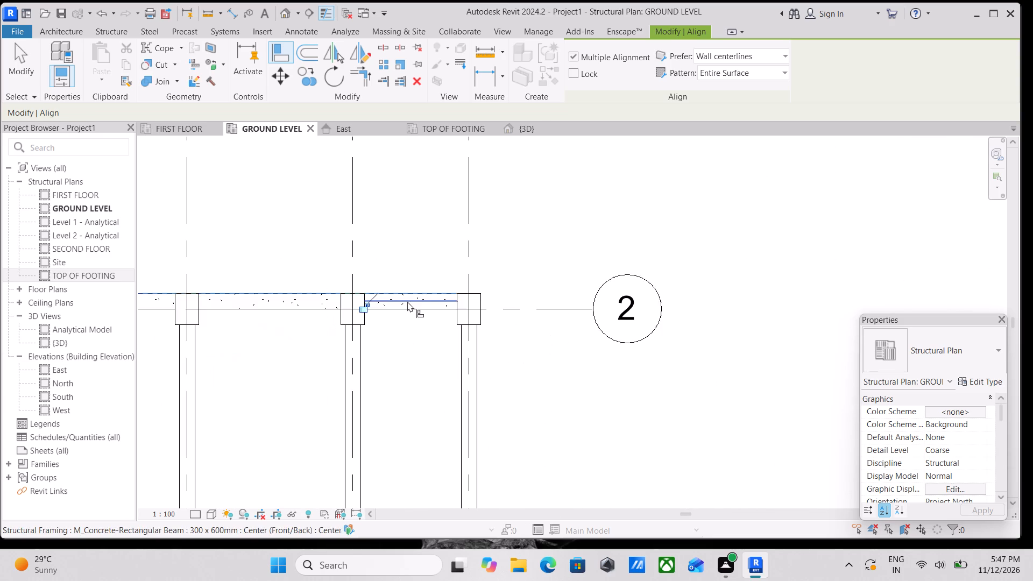
scroll(407, 301, "down", 2)
scroll(468, 315, "down", 4)
scroll(468, 323, "up", 6)
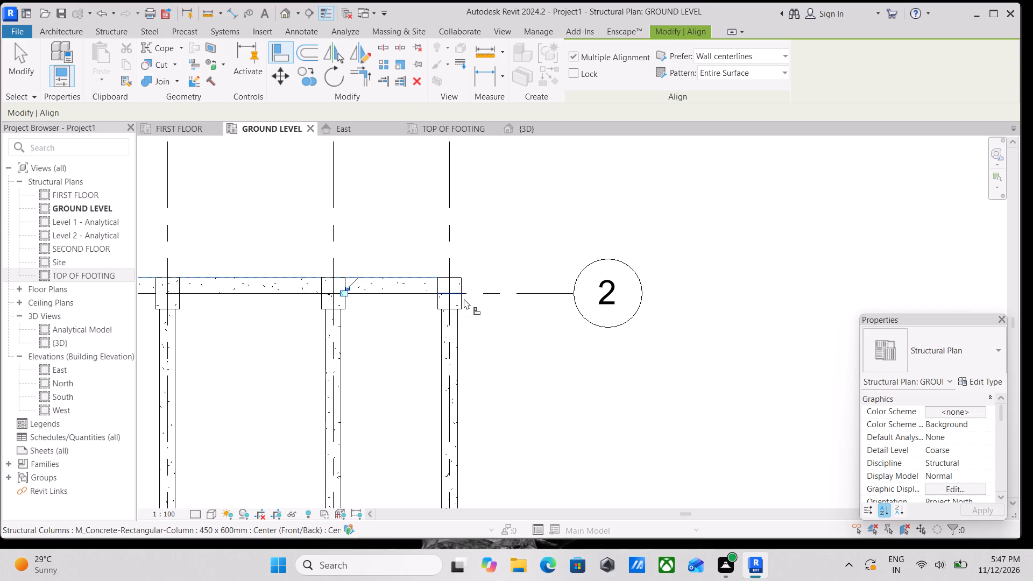
key("Escape")
key("Escape")
Align the outer face of the grid E beam with the outer face of column E2 and end the alignment.
type("AL")
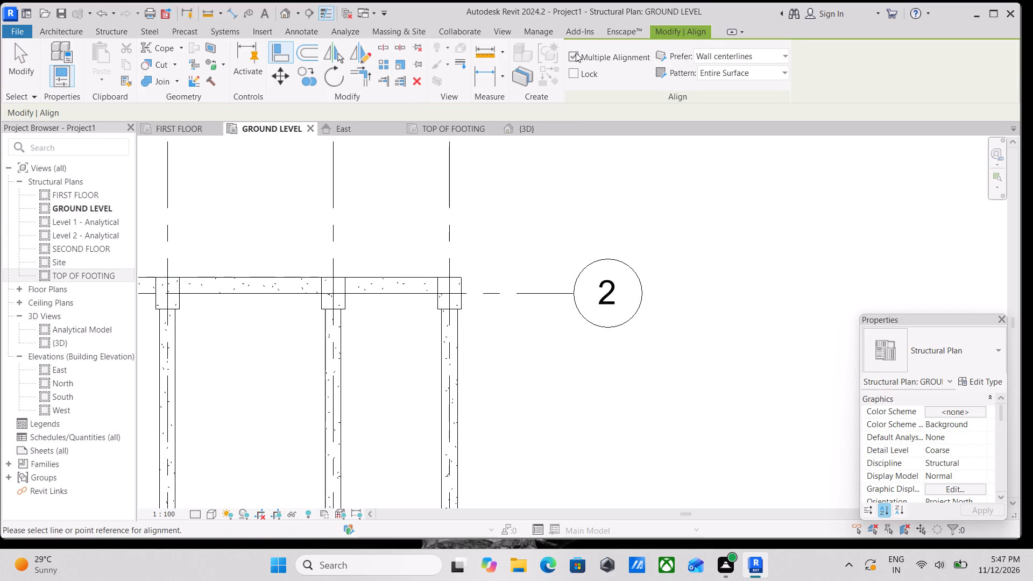
left_click(576, 53)
left_click(576, 53)
scroll(489, 336, "up", 6)
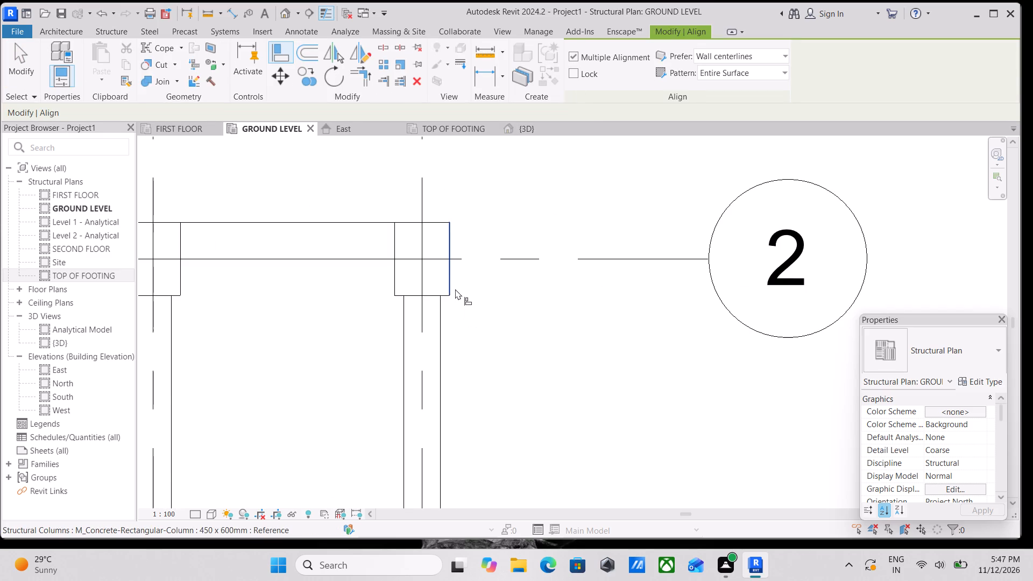
left_click(455, 286)
scroll(455, 286, "down", 4)
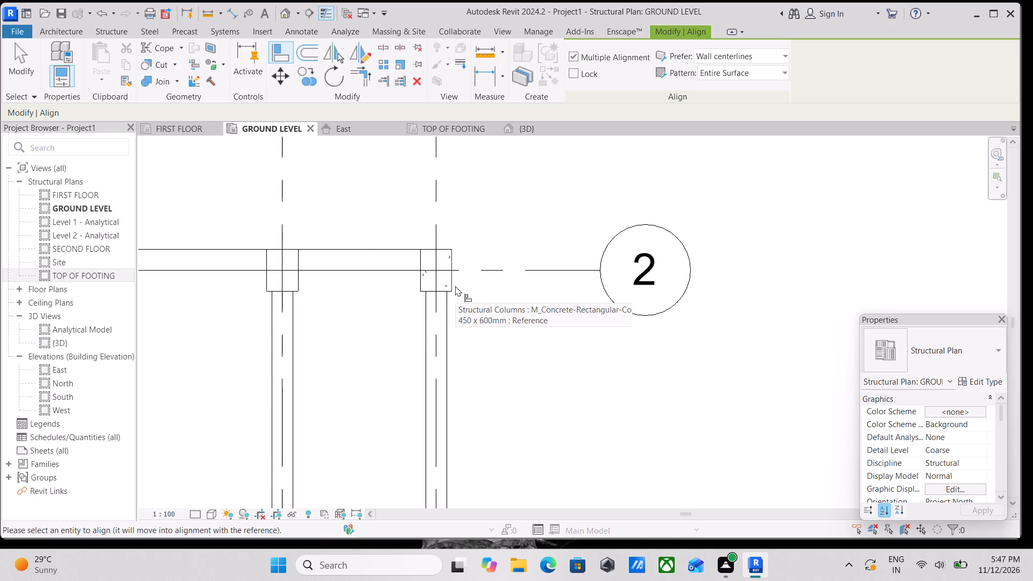
scroll(468, 361, "down", 1)
left_click(449, 398)
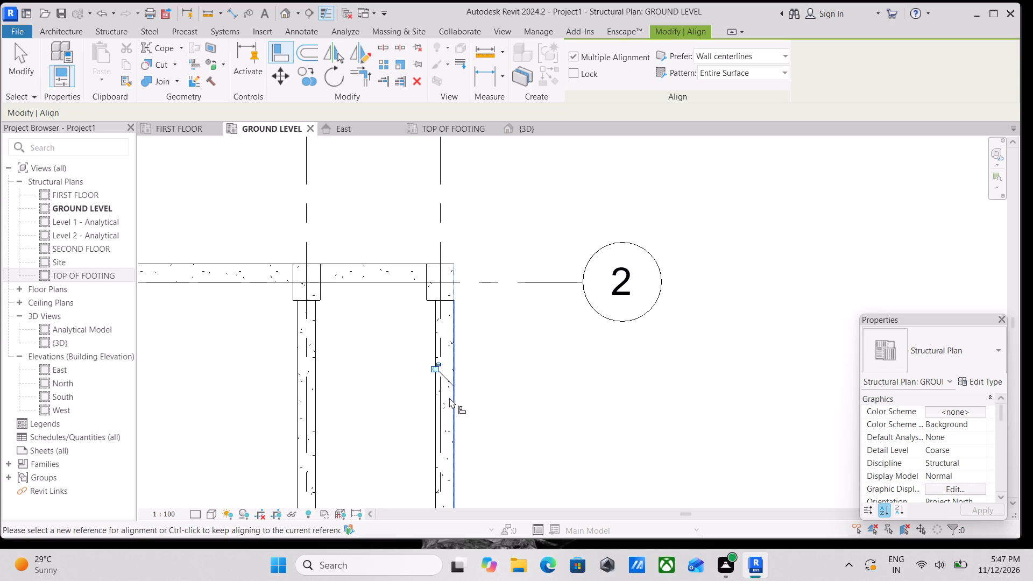
scroll(449, 398, "down", 5)
middle_click_drag(485, 387, 491, 242)
middle_click_drag(449, 394, 498, 370)
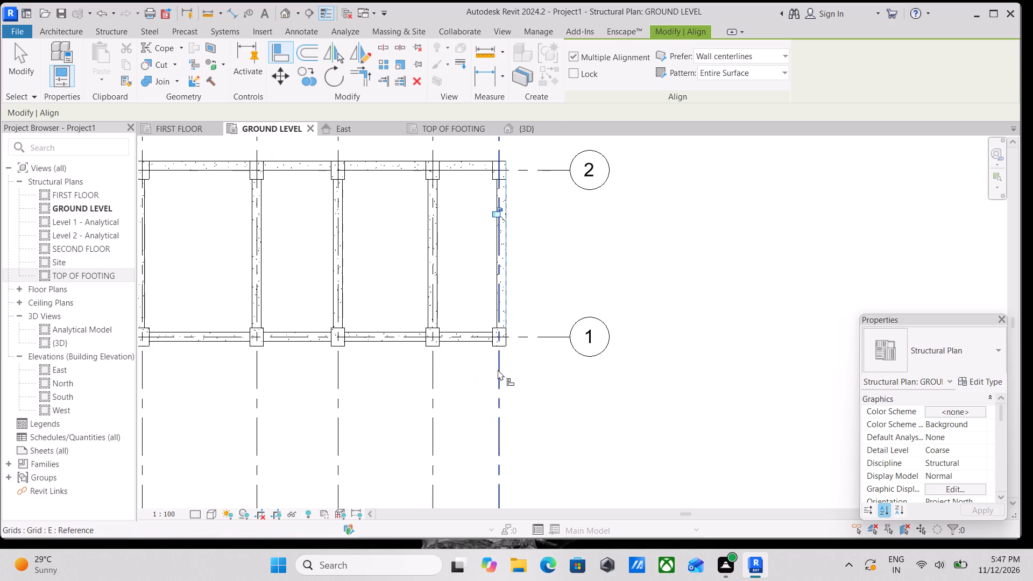
key("Escape")
key("space")
key("space")
key("Escape")
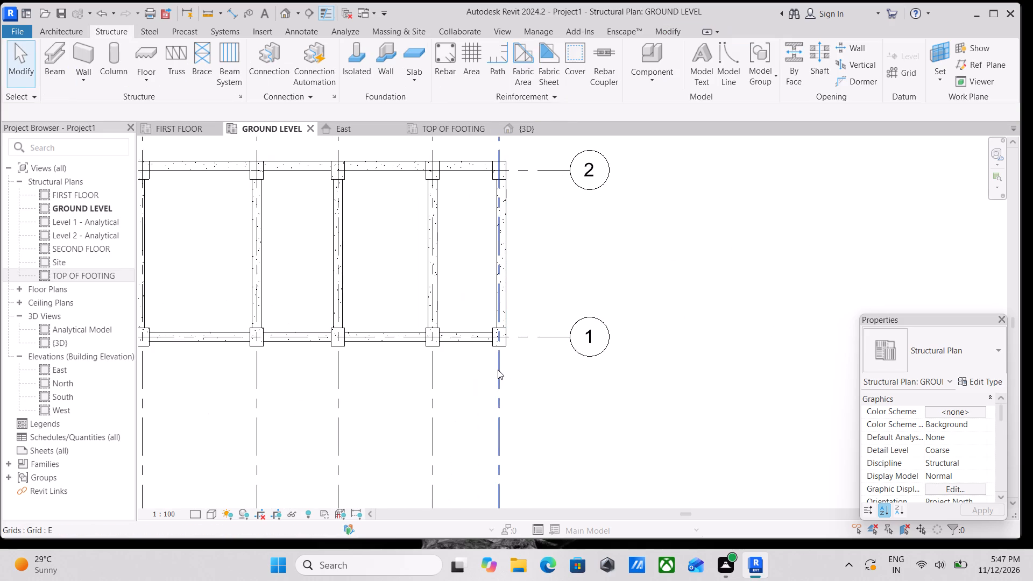
Align the outer faces of all four grid 1 beams with the outer face of column E1.
scroll(498, 370, "up", 2)
middle_click_drag(498, 370, 562, 410)
type("AL")
scroll(551, 348, "up", 7)
left_click(567, 391)
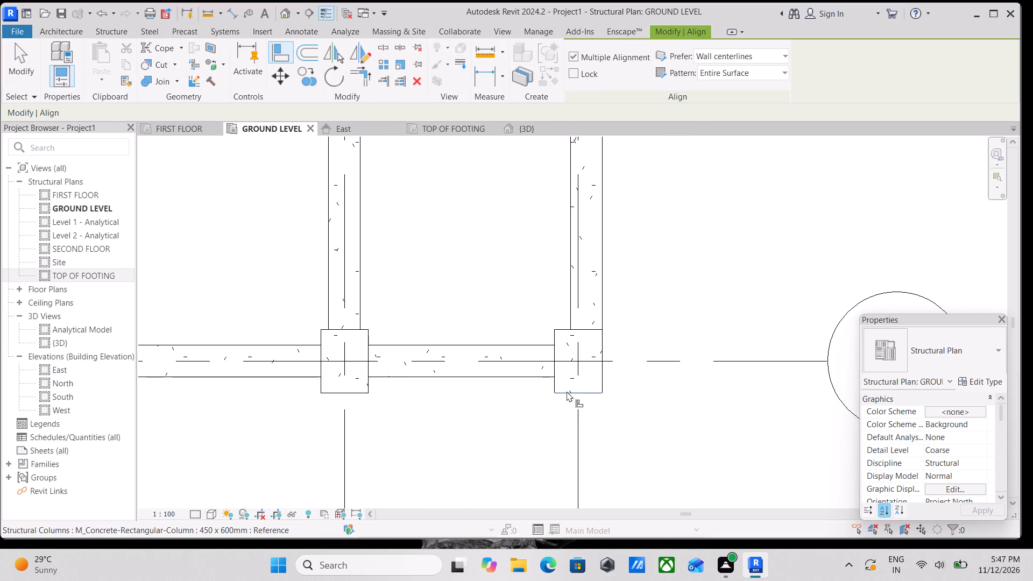
left_click(451, 373)
scroll(439, 373, "down", 2)
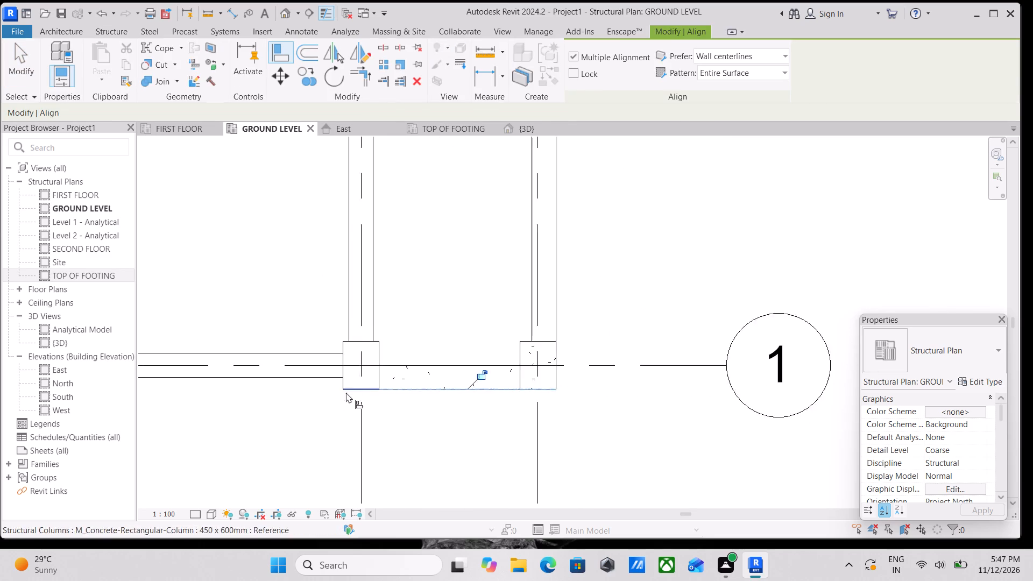
middle_click_drag(346, 392, 477, 359)
left_click(427, 349)
middle_click_drag(327, 370, 531, 339)
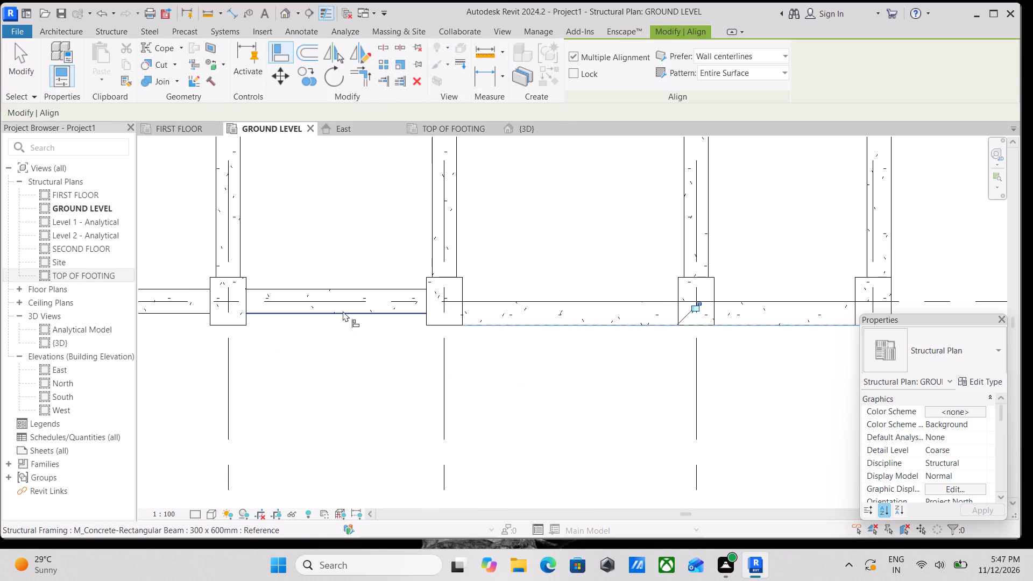
left_click(343, 308)
middle_click_drag(338, 317, 517, 314)
left_click(333, 309)
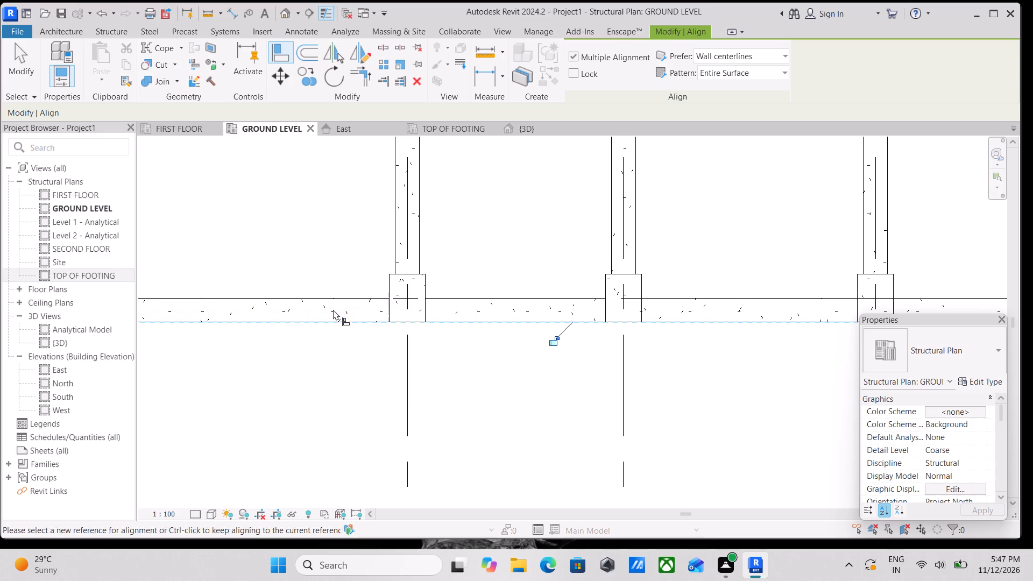
middle_click_drag(322, 318, 657, 314)
middle_click_drag(406, 327, 400, 364)
scroll(406, 338, "down", 2)
scroll(508, 302, "down", 4)
key("Escape")
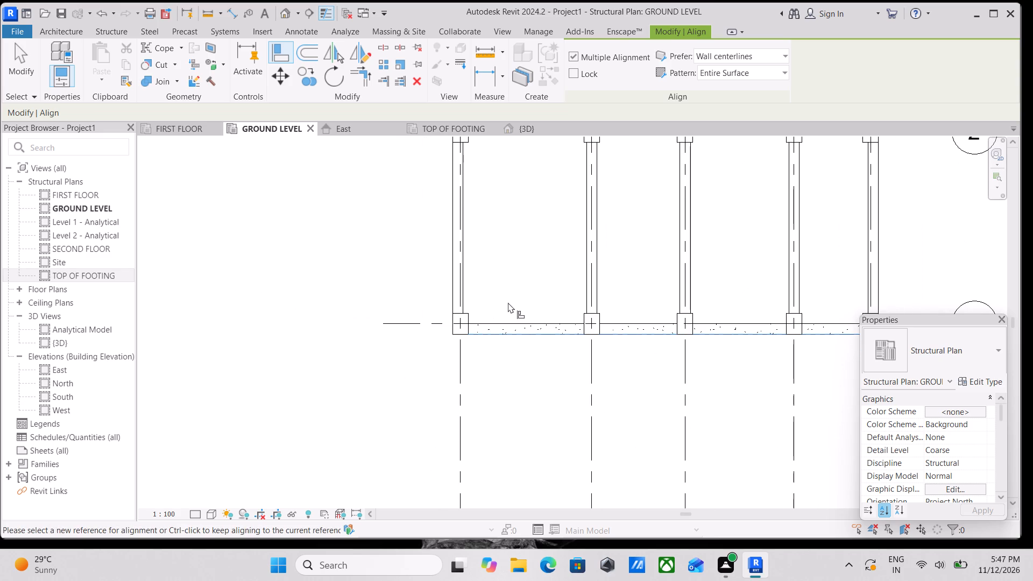
key("space")
scroll(508, 302, "down", 2)
middle_click_drag(508, 302, 380, 405)
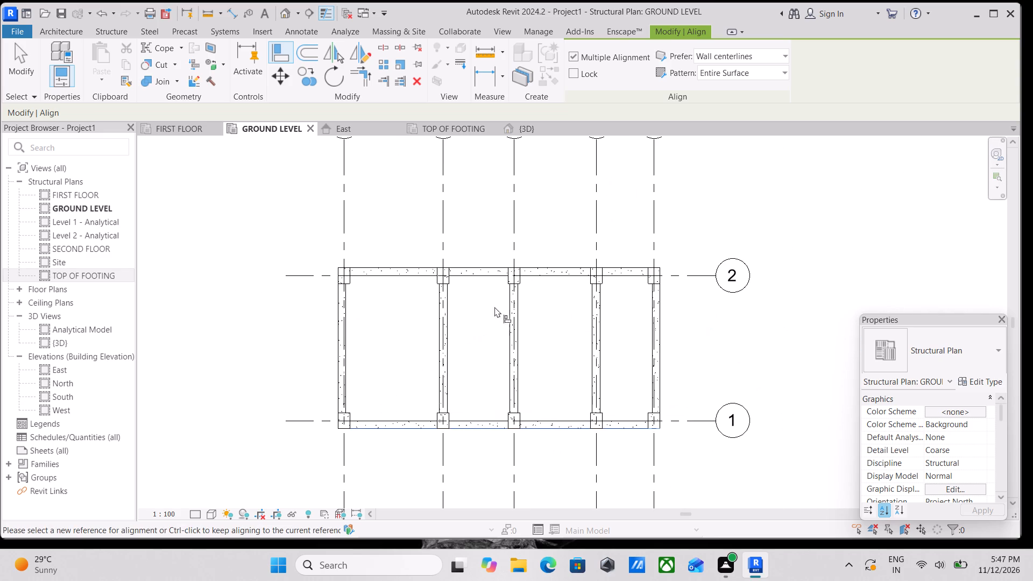
Examine the footings, columns and beams in the 3D view from several sides, finishing with the front view.
left_click(526, 127)
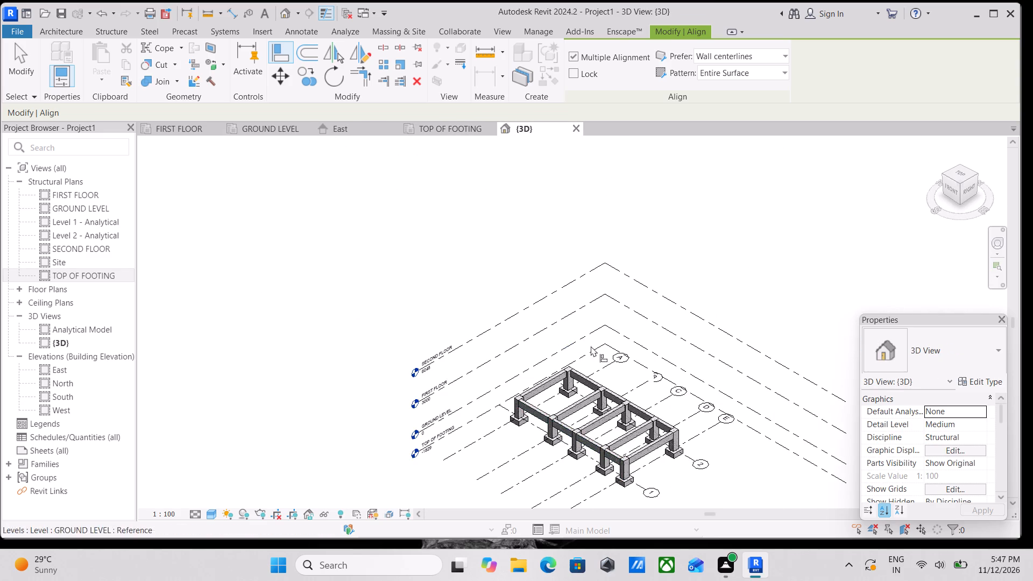
middle_click_drag(591, 346, 423, 245)
middle_click_drag(452, 373, 600, 366)
middle_click(470, 361)
middle_click_drag(605, 368, 347, 362)
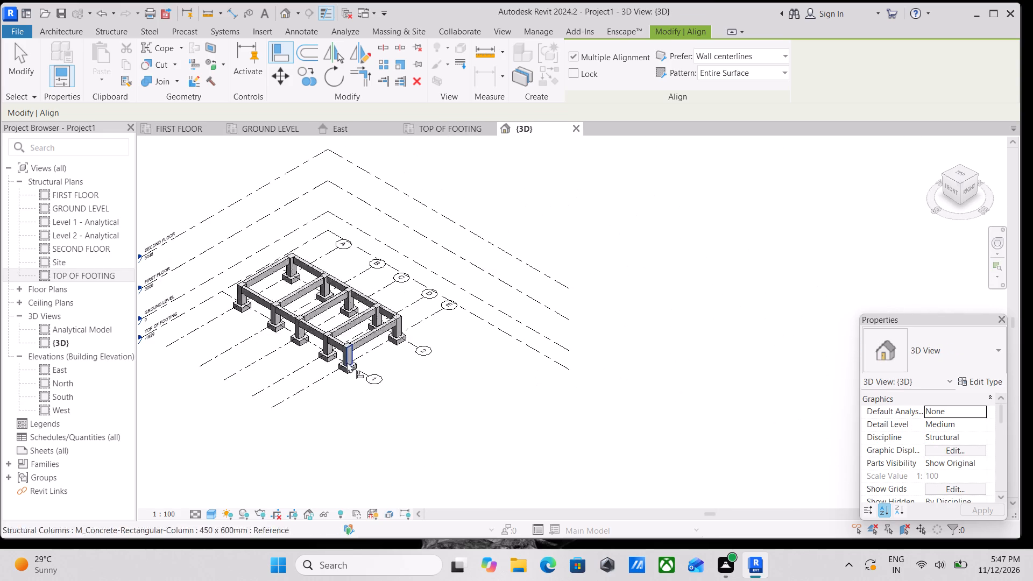
middle_click_drag(412, 354, 655, 314, "shift")
middle_click_drag(529, 369, 568, 268)
middle_click_drag(498, 395, 330, 394)
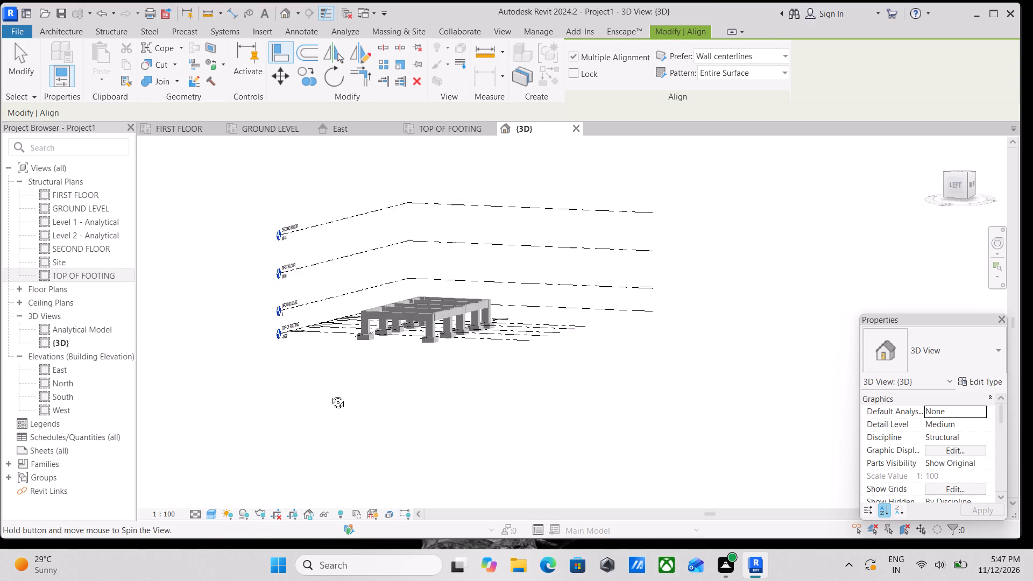
middle_click_drag(330, 394, 159, 362)
middle_click_drag(210, 357, 419, 372)
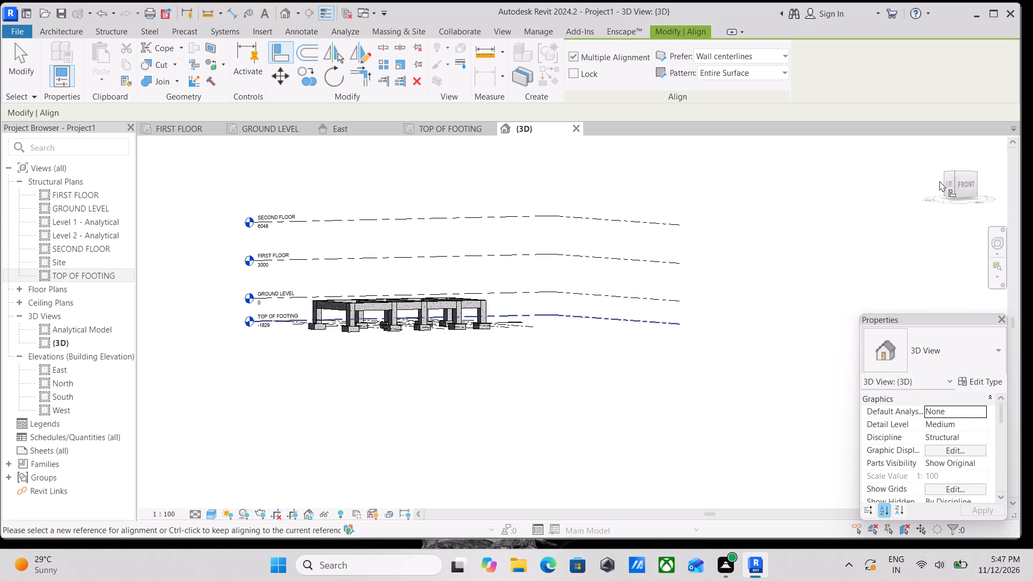
left_click(964, 186)
scroll(556, 337, "up", 3)
scroll(473, 353, "up", 2)
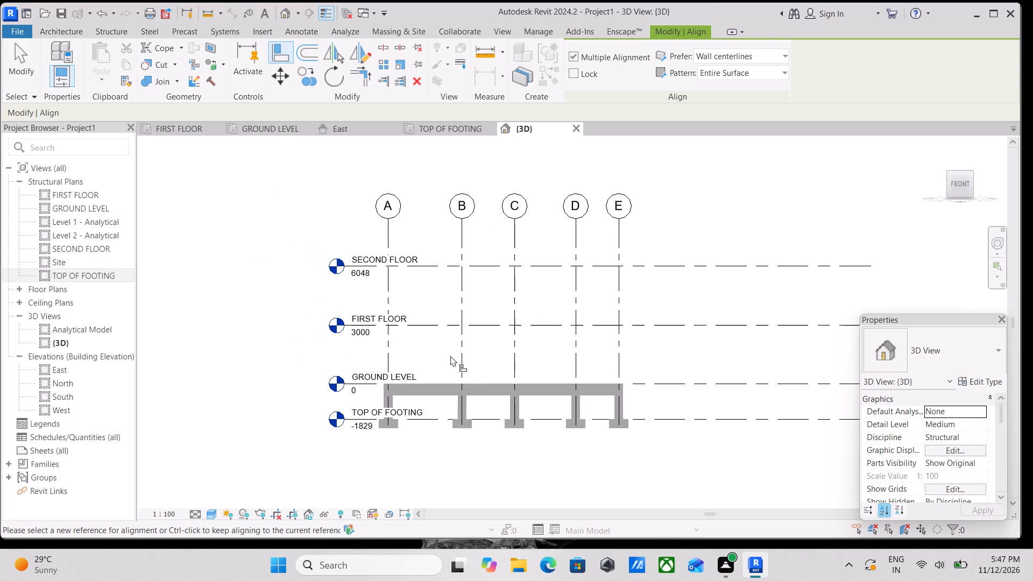
key("Escape")
key("Escape")
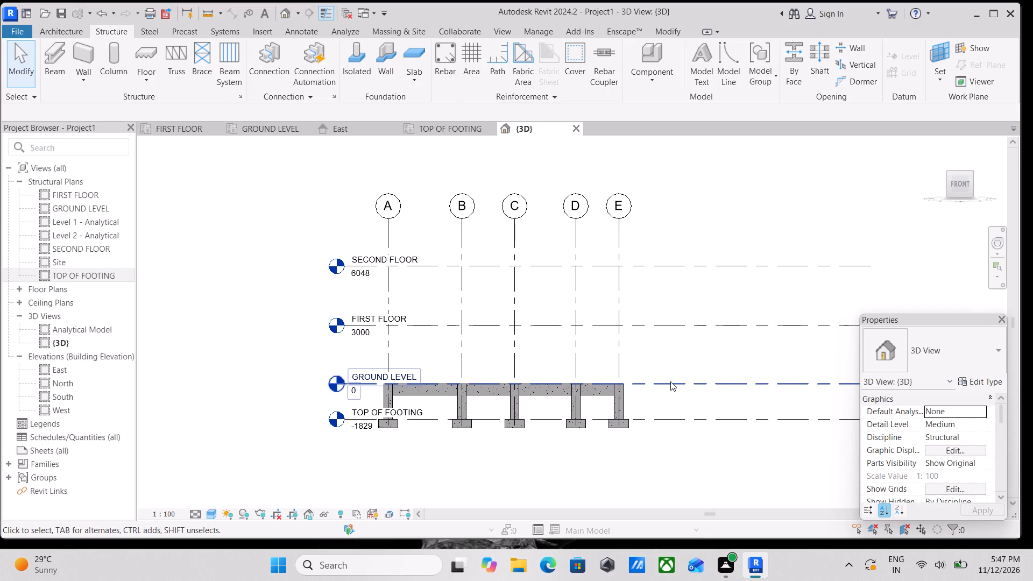
Extend the head end of the GROUND LEVEL line farther outward beyond grid A in the front view.
left_click(670, 381)
scroll(254, 384, "up", 3)
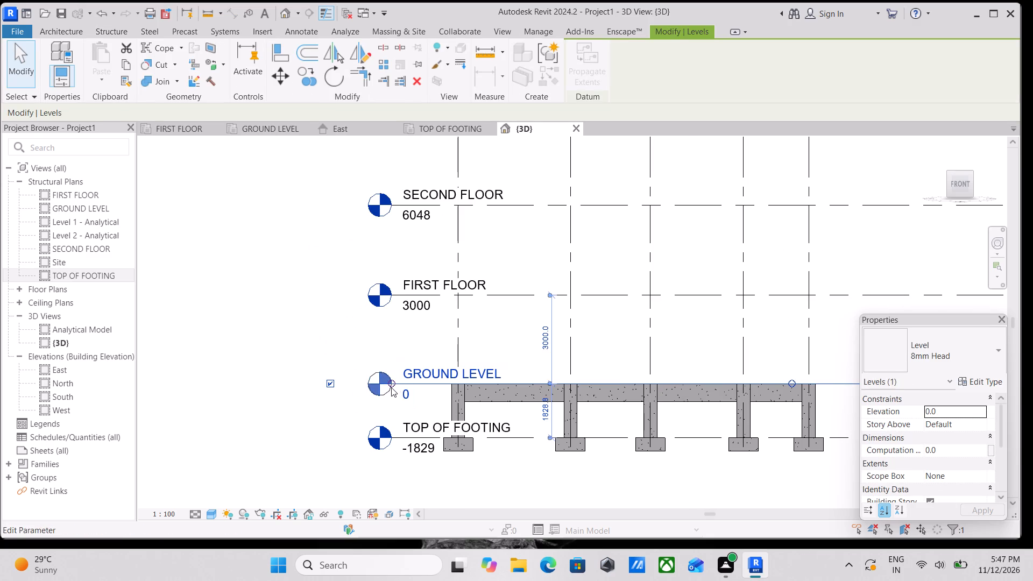
left_click_drag(391, 387, 165, 386)
scroll(191, 386, "down", 3)
middle_click_drag(271, 405, 373, 378)
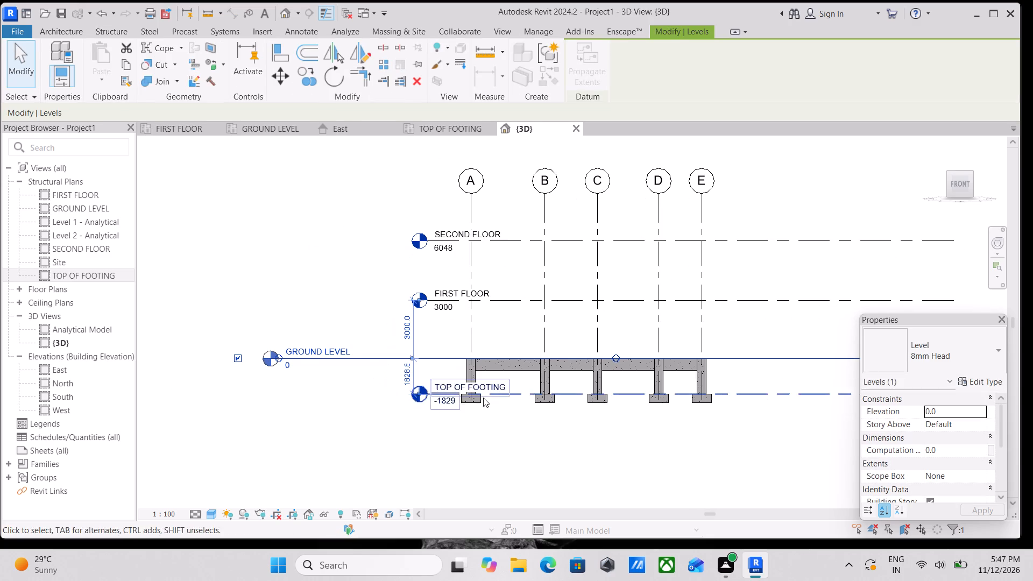
Extend the head end of the TOP OF FOOTING level line outward past the GROUND LEVEL head.
left_click(517, 395)
scroll(423, 406, "up", 3)
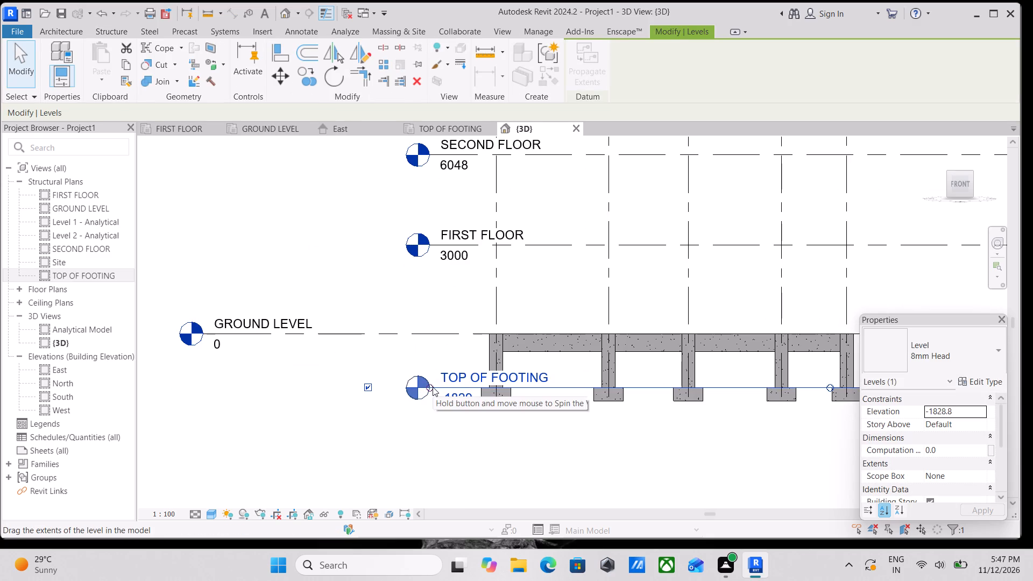
left_click_drag(431, 387, 166, 385)
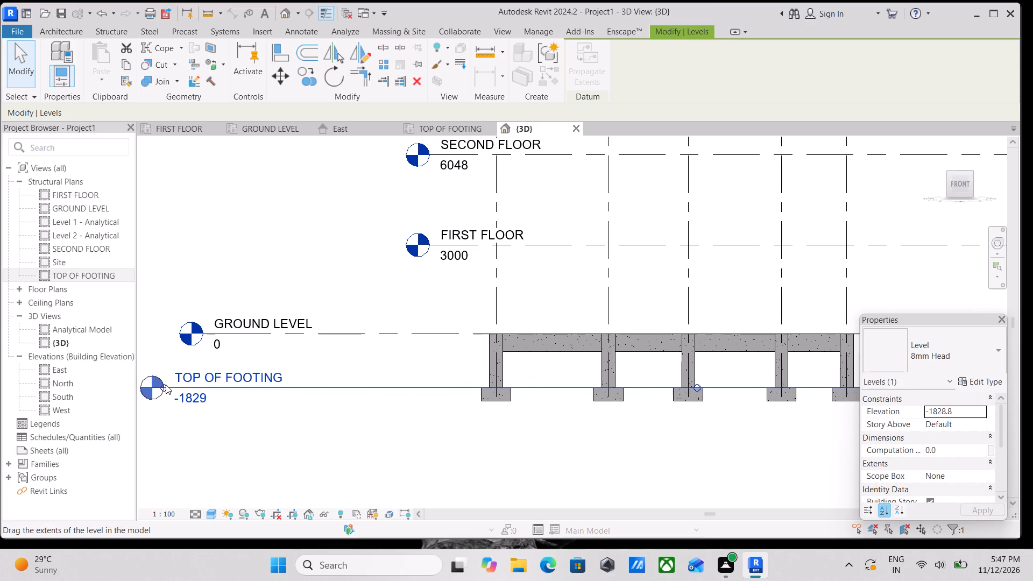
scroll(287, 388, "down", 3)
middle_click_drag(315, 389, 324, 474)
Extend the head end of the FIRST FLOOR level line outward to near the GROUND LEVEL head.
left_click(477, 380)
scroll(438, 381, "up", 3)
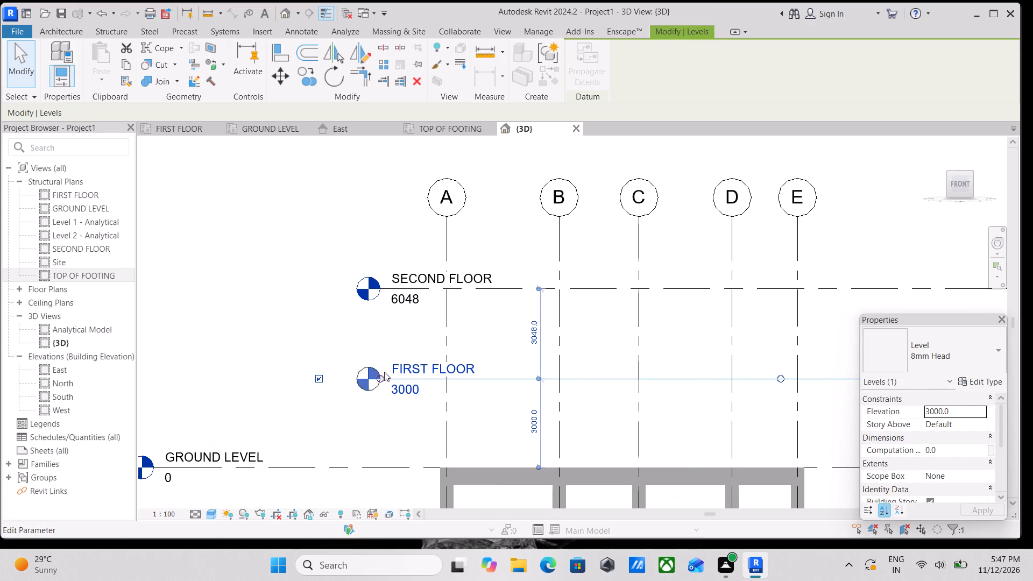
left_click_drag(381, 375, 157, 373)
scroll(157, 373, "down", 3)
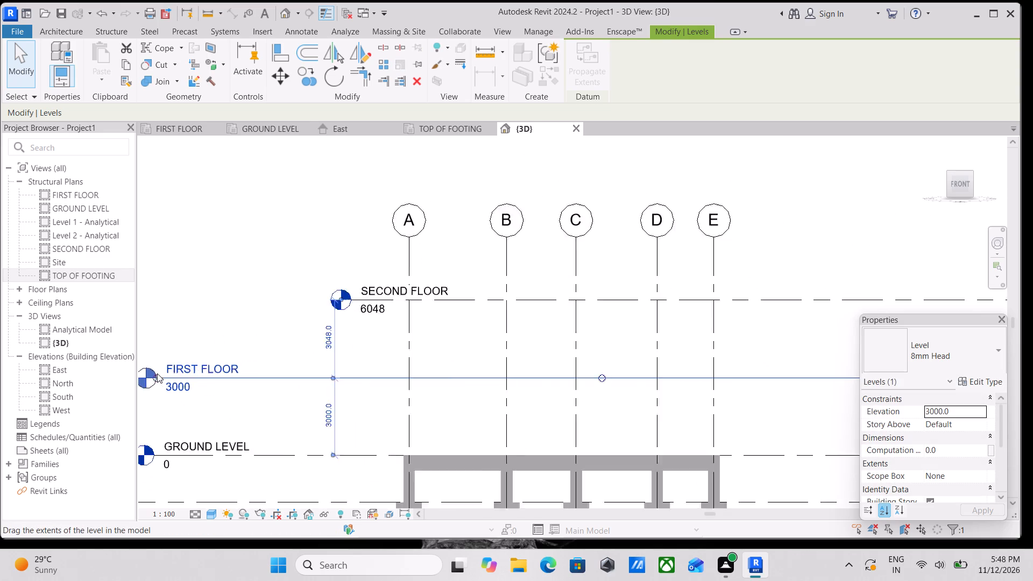
scroll(157, 373, "down", 2)
scroll(265, 359, "down", 2)
middle_click_drag(265, 359, 402, 401)
Extend the head end of the SECOND FLOOR level line outward slightly past the FIRST FLOOR head.
left_click(458, 378)
scroll(434, 379, "up", 4)
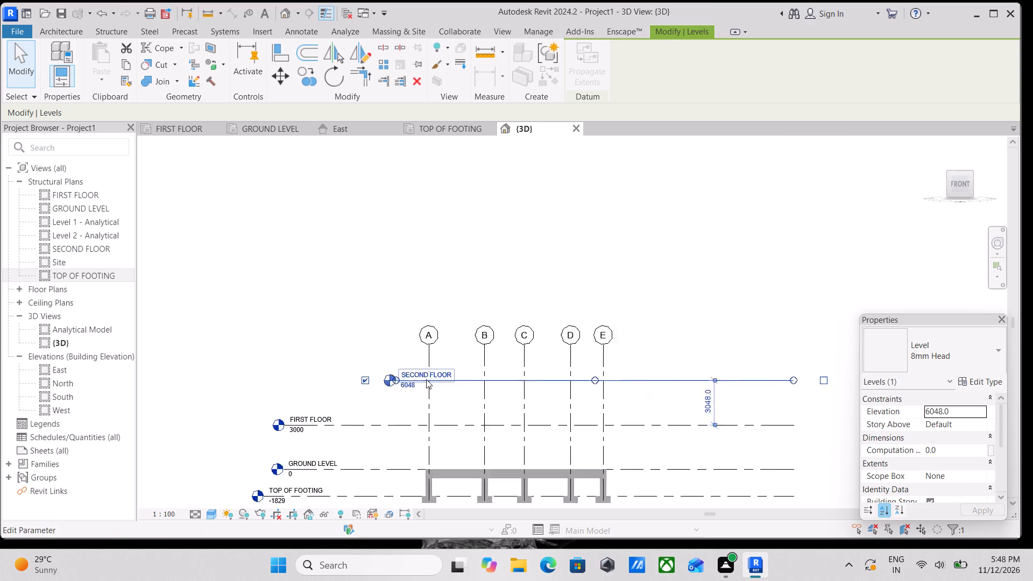
left_click_drag(387, 379, 165, 381)
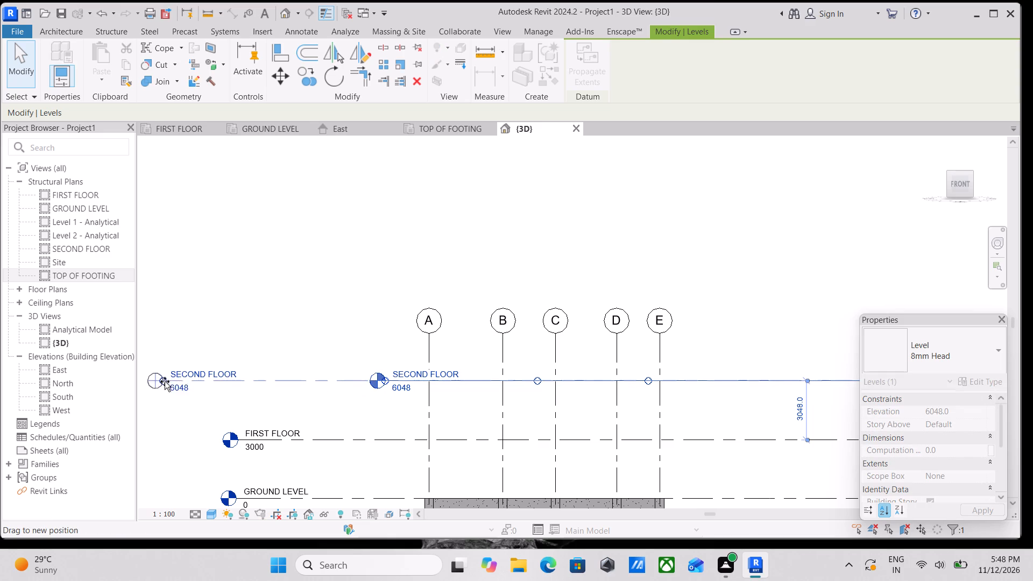
left_click_drag(165, 381, 210, 386)
scroll(210, 386, "down", 4)
middle_click_drag(222, 386, 385, 385)
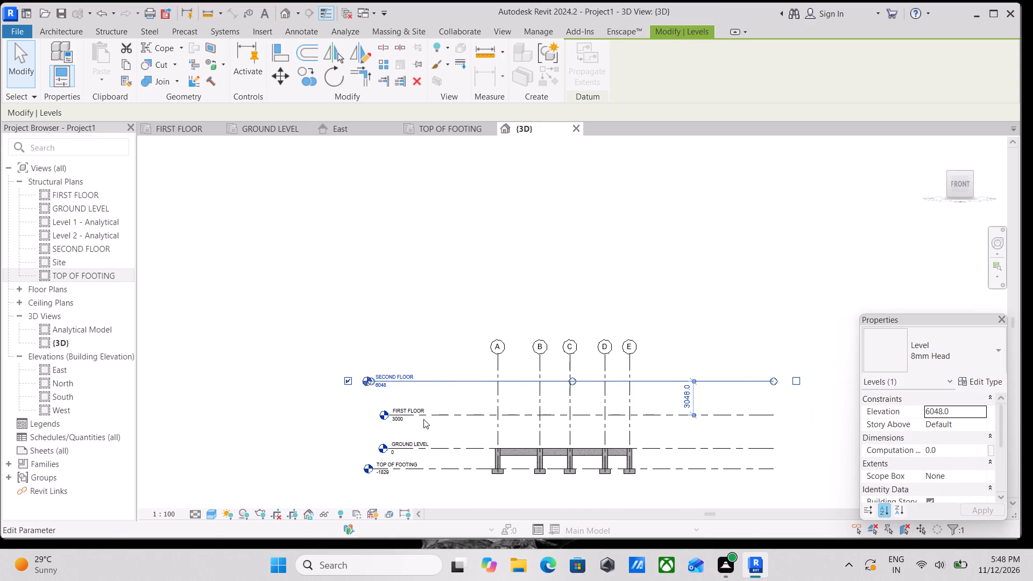
Extend the head end of the FIRST FLOOR level line farther outward, slightly past the SECOND FLOOR head.
left_click(431, 419)
scroll(421, 419, "up", 3)
left_click_drag(374, 412, 328, 409)
key("Escape")
scroll(384, 442, "up", 5)
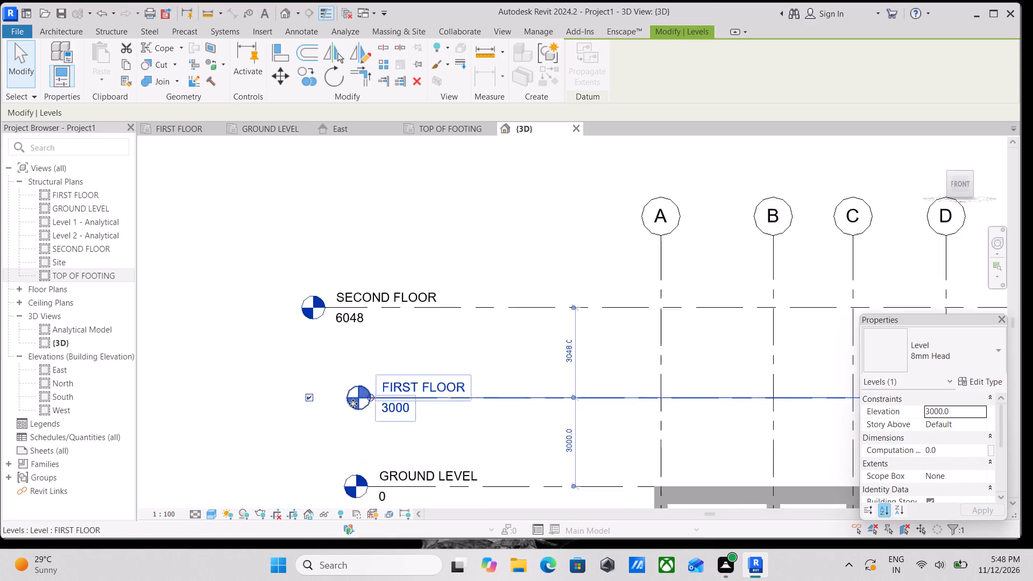
scroll(353, 403, "up", 1)
left_click_drag(377, 397, 291, 390)
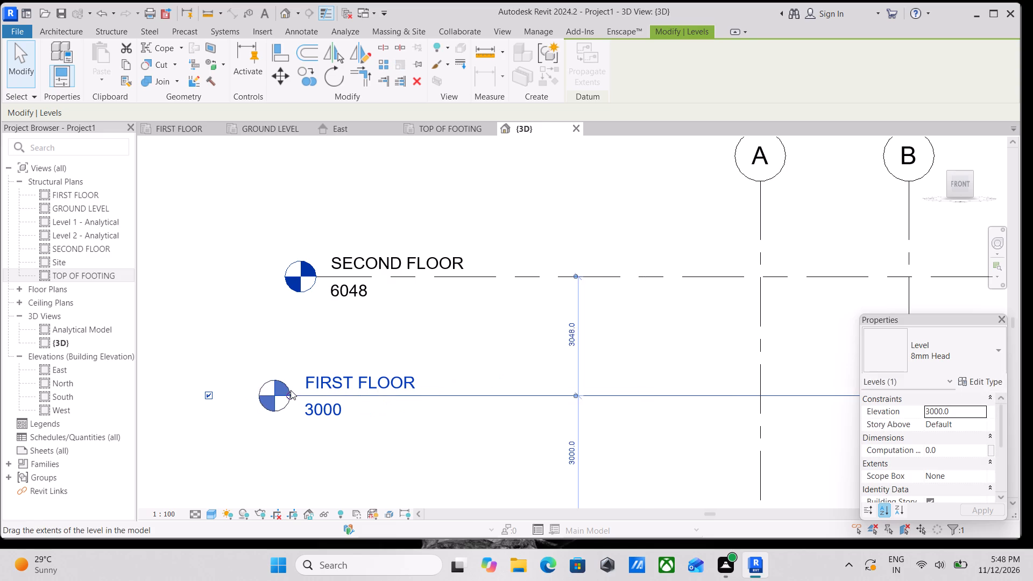
Extend the head end of the GROUND LEVEL line outward, slightly past the FIRST FLOOR head.
scroll(291, 390, "down", 4)
middle_click_drag(420, 431, 456, 359)
scroll(472, 387, "up", 2)
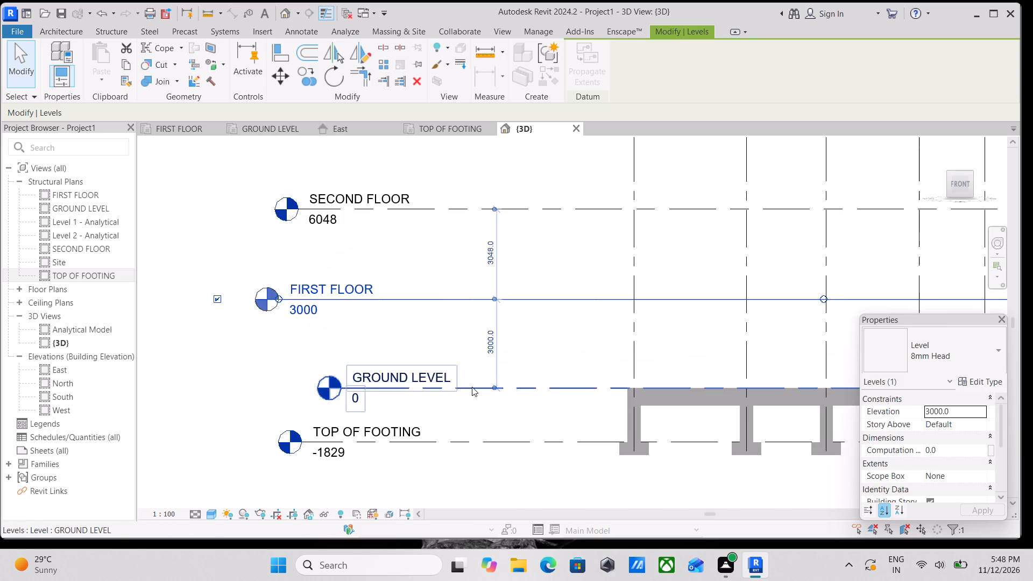
left_click(472, 387)
left_click_drag(342, 386, 260, 379)
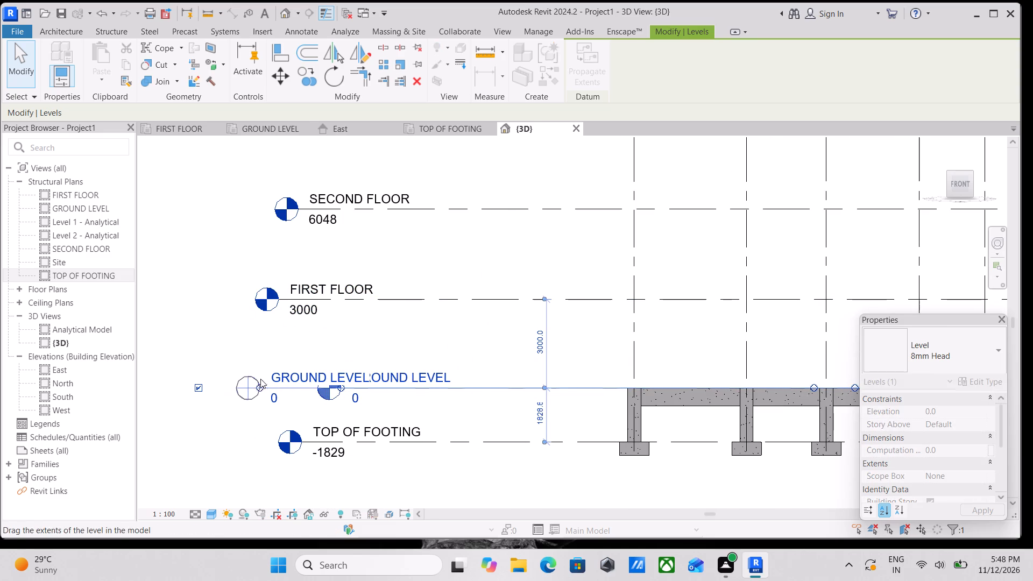
Extend the head end of the TOP OF FOOTING level line outward, slightly past the GROUND LEVEL head.
left_click(447, 440)
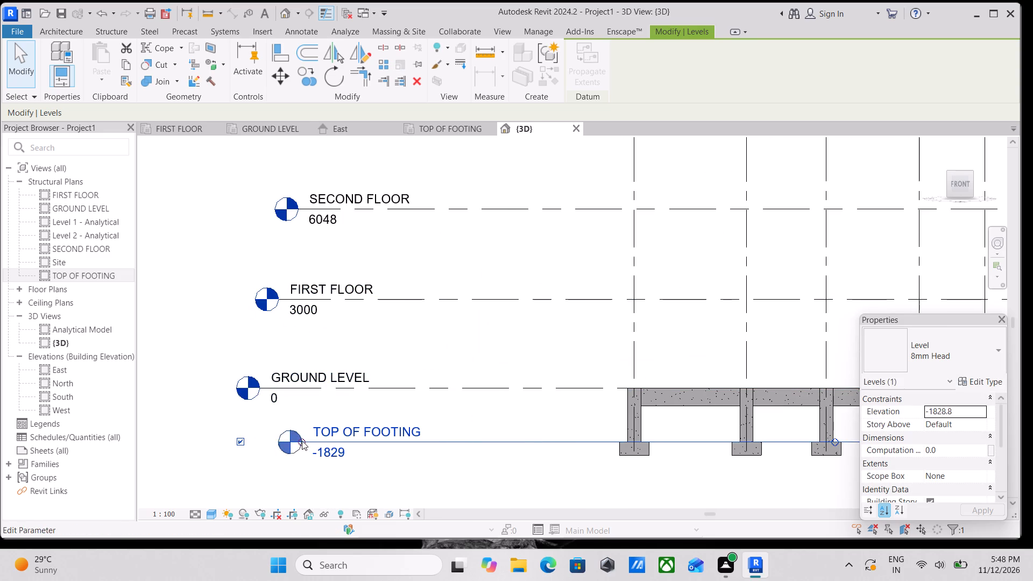
left_click_drag(302, 440, 252, 433)
scroll(252, 433, "down", 4)
scroll(544, 451, "down", 1)
middle_click_drag(544, 451, 474, 451)
key("Escape")
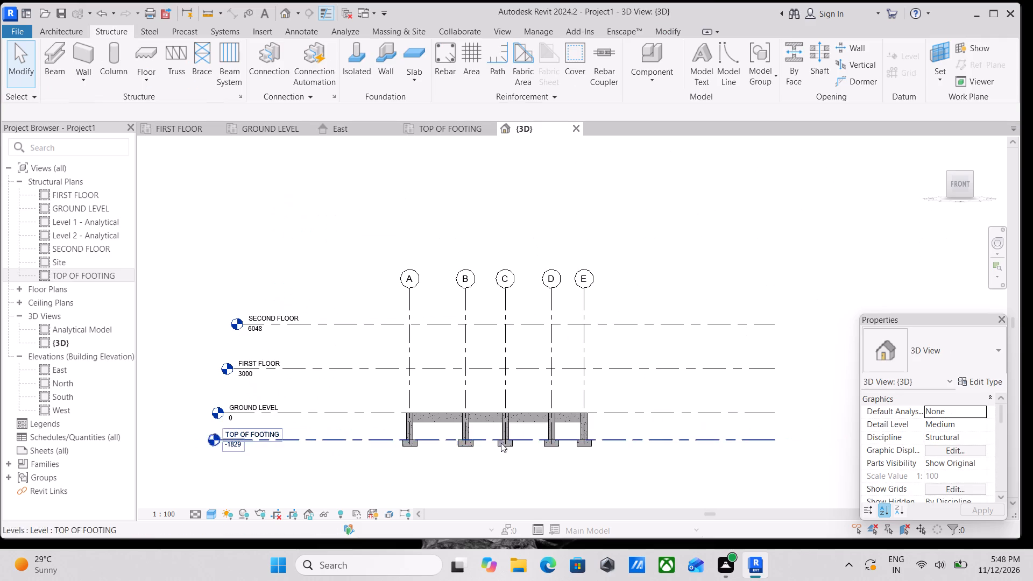
Examine the level lines and the frame of footings, columns and ground-level beams in 3D from several angles.
scroll(655, 456, "up", 1)
middle_click_drag(655, 456, 535, 450)
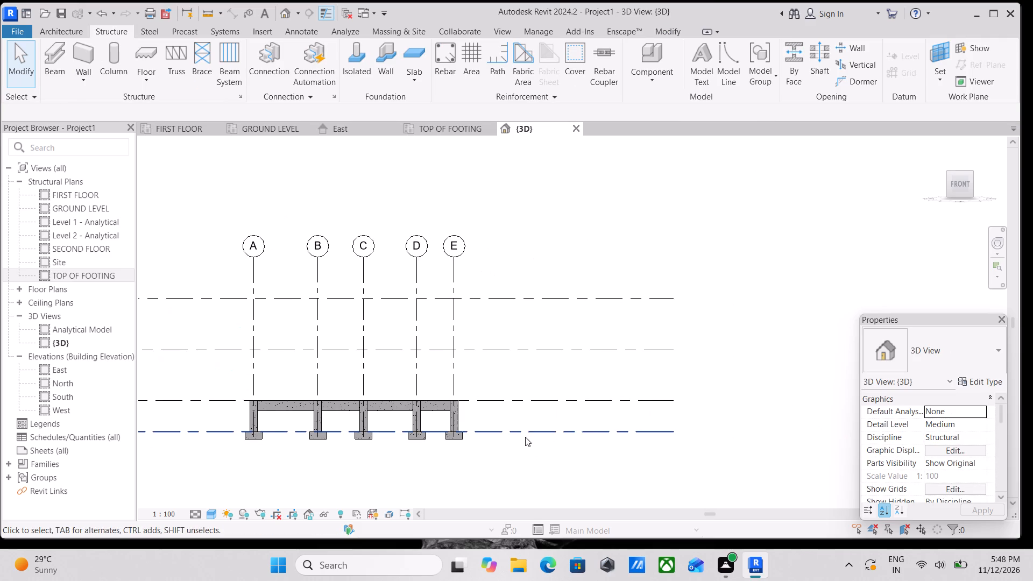
middle_click(525, 437)
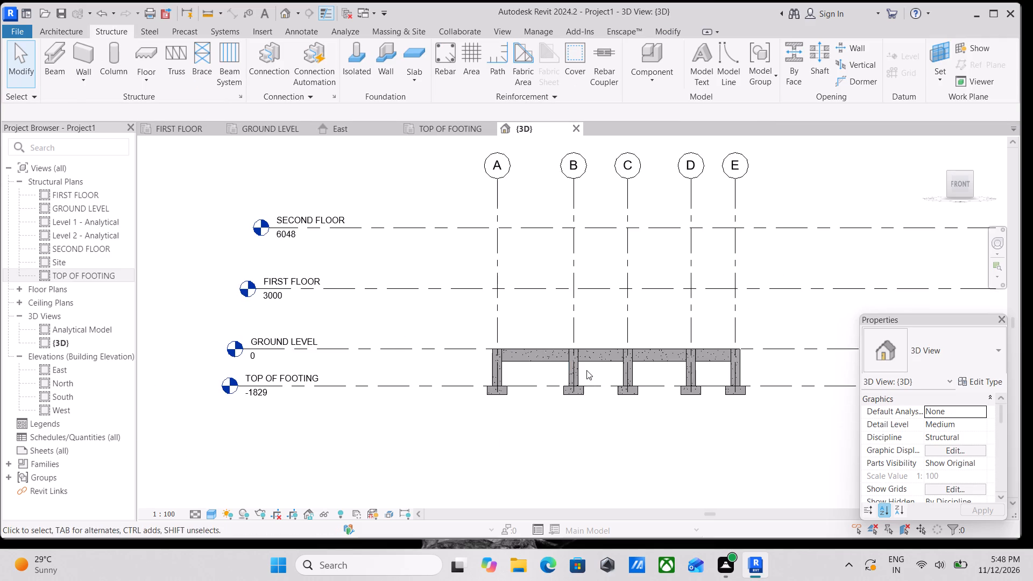
scroll(676, 394, "down", 1)
middle_click_drag(702, 391, 498, 444)
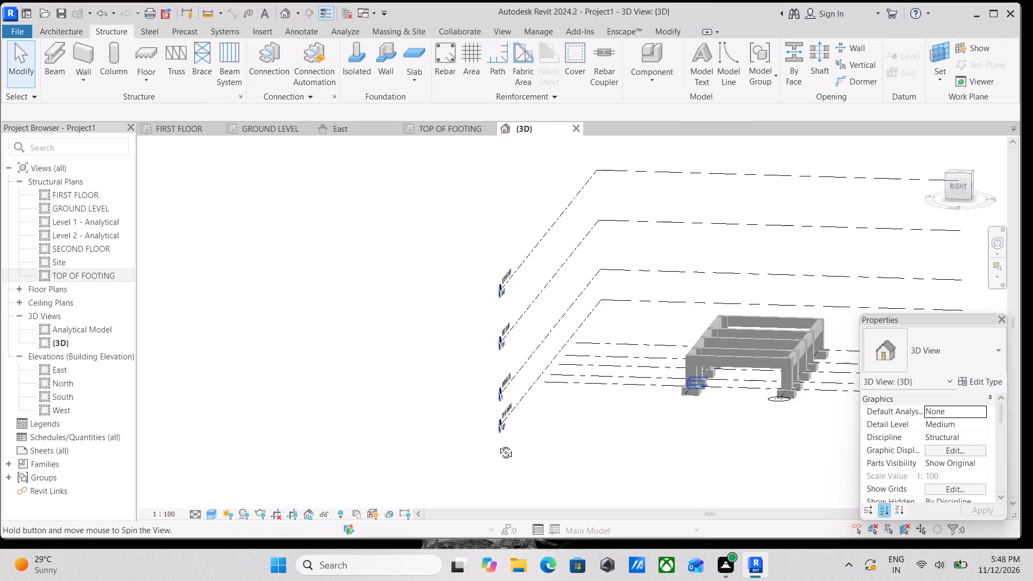
middle_click_drag(498, 444, 476, 430)
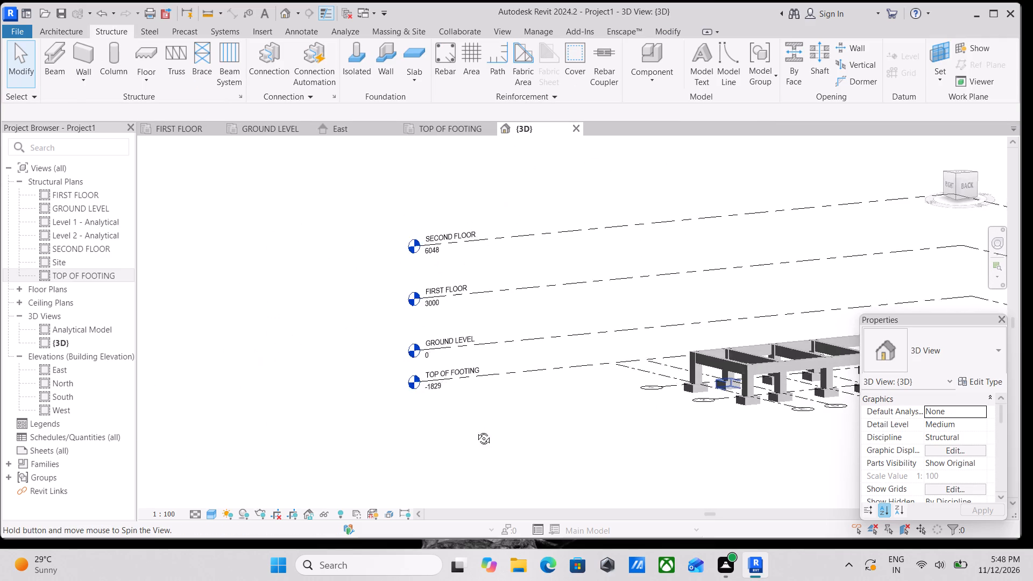
middle_click_drag(476, 430, 781, 478)
middle_click_drag(794, 469, 731, 478)
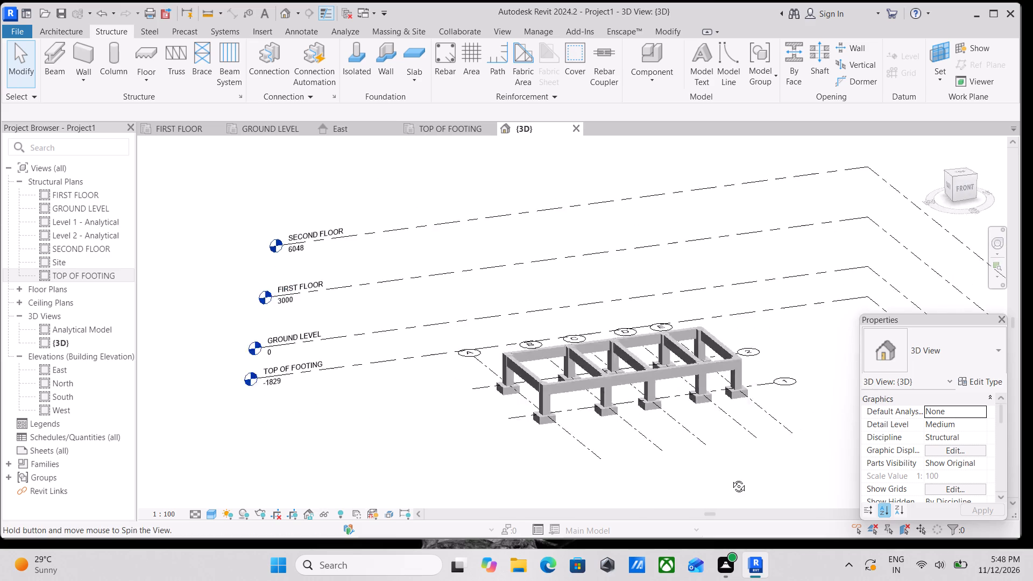
middle_click_drag(731, 478, 725, 478)
scroll(725, 478, "up", 2, "shift")
scroll(754, 496, "up", 3)
scroll(731, 568, "up", 3)
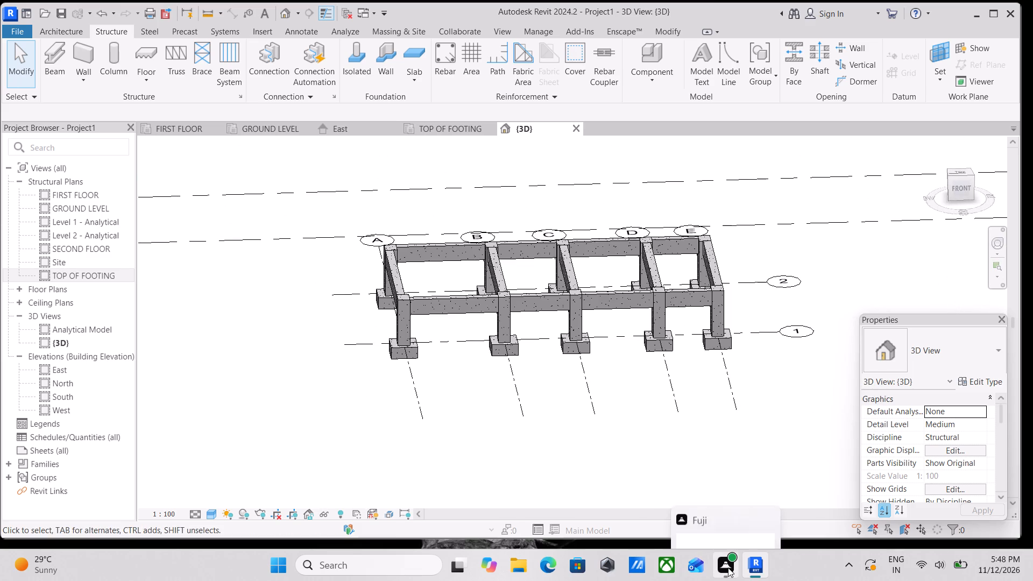
scroll(728, 568, "up", 1)
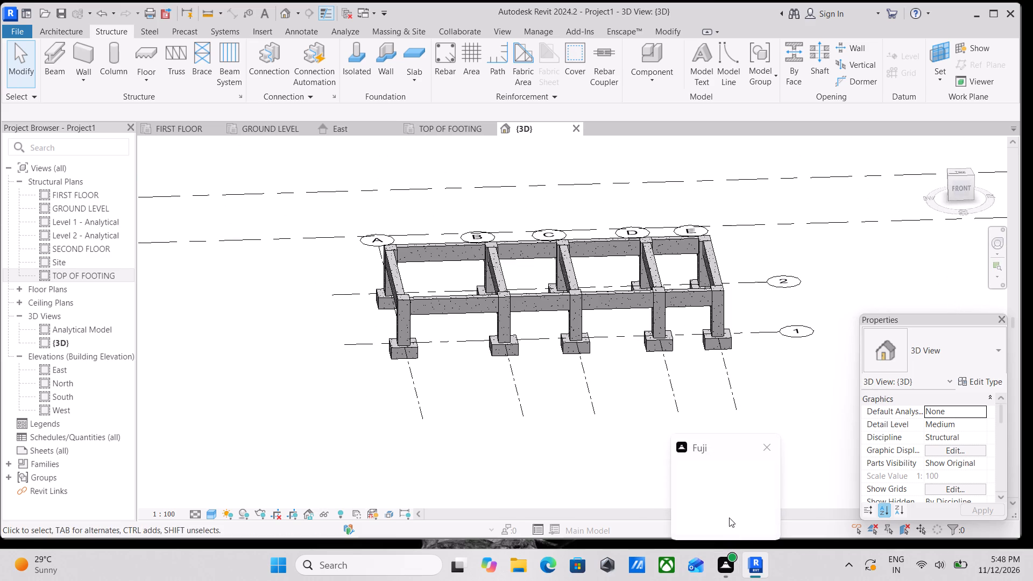
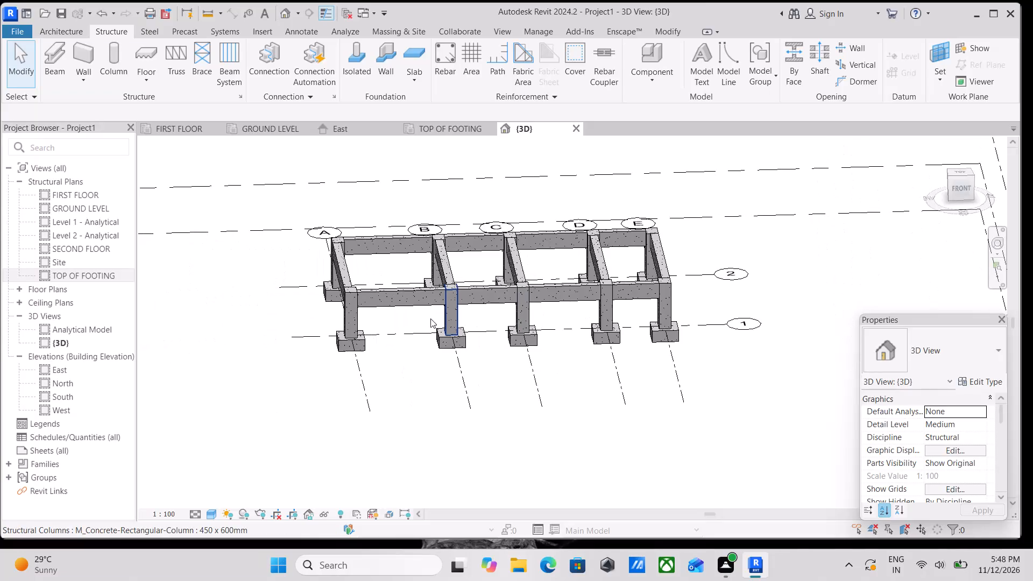
Examine the structural frame in 3D from the front, left and right sides, together with its grids and all four level lines.
middle_click_drag(498, 357, 784, 272, "shift")
scroll(766, 269, "down", 1, "shift")
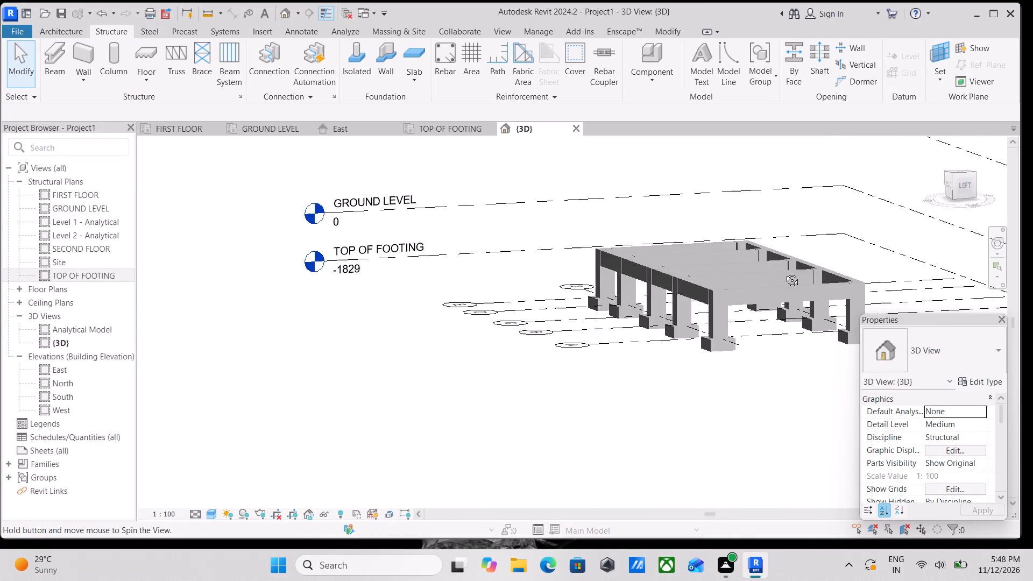
middle_click_drag(784, 272, 623, 297, "shift")
middle_click_drag(751, 317, 513, 309)
scroll(734, 297, "down", 3)
middle_click_drag(734, 296, 476, 297)
scroll(655, 349, "down", 1)
middle_click_drag(653, 349, 521, 382)
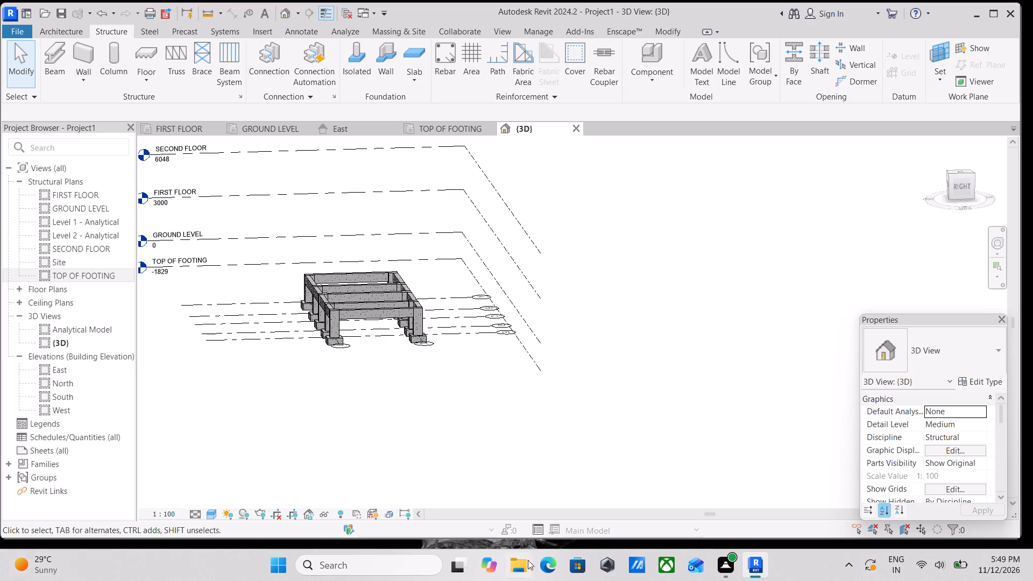
scroll(896, 499, "down", 3)
scroll(728, 490, "down", 1)
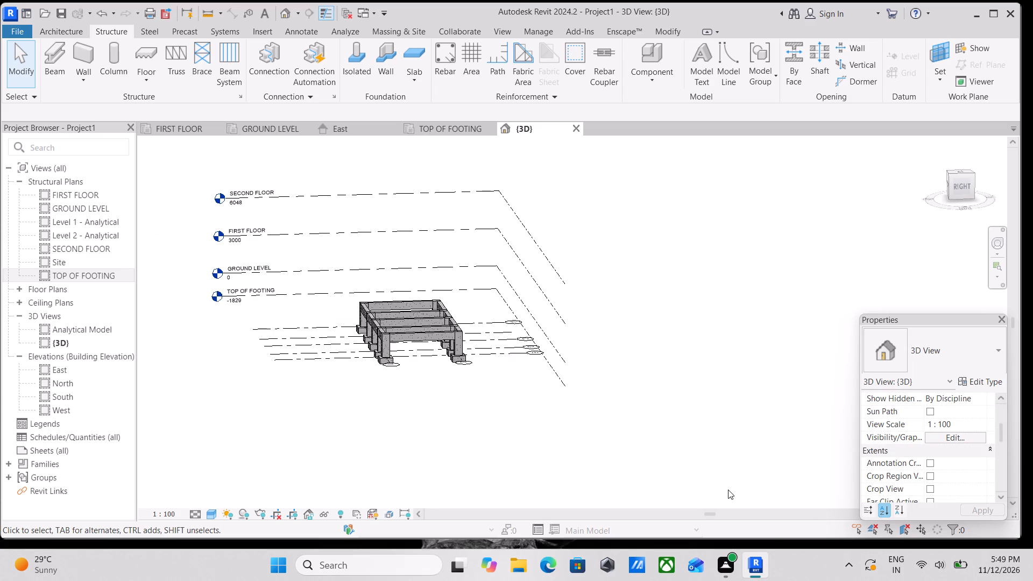
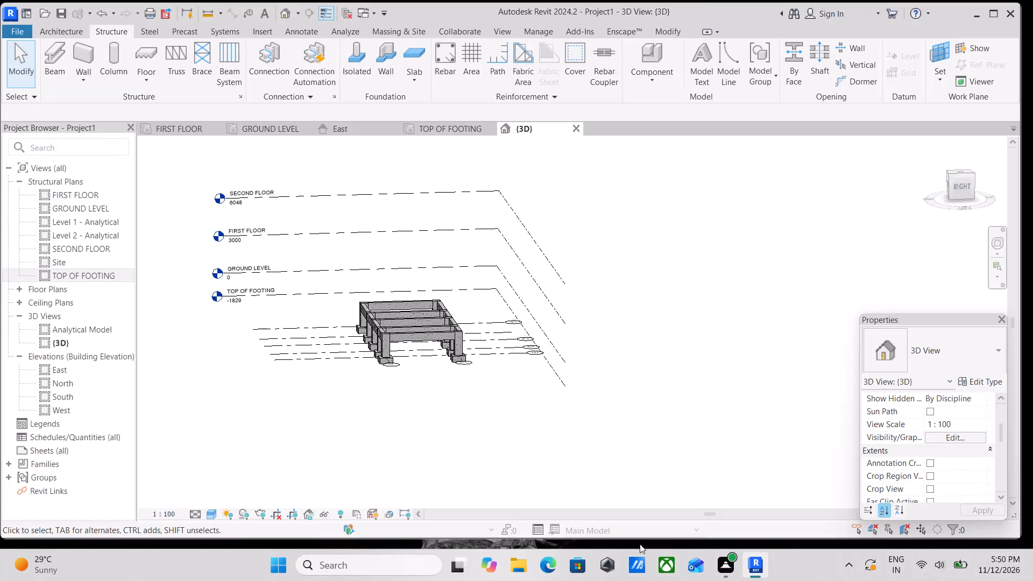
Examine the footings, columns and ground beams in 3D from the right, front-right corner and back.
scroll(440, 302, "down", 1)
middle_click_drag(452, 365, 401, 388)
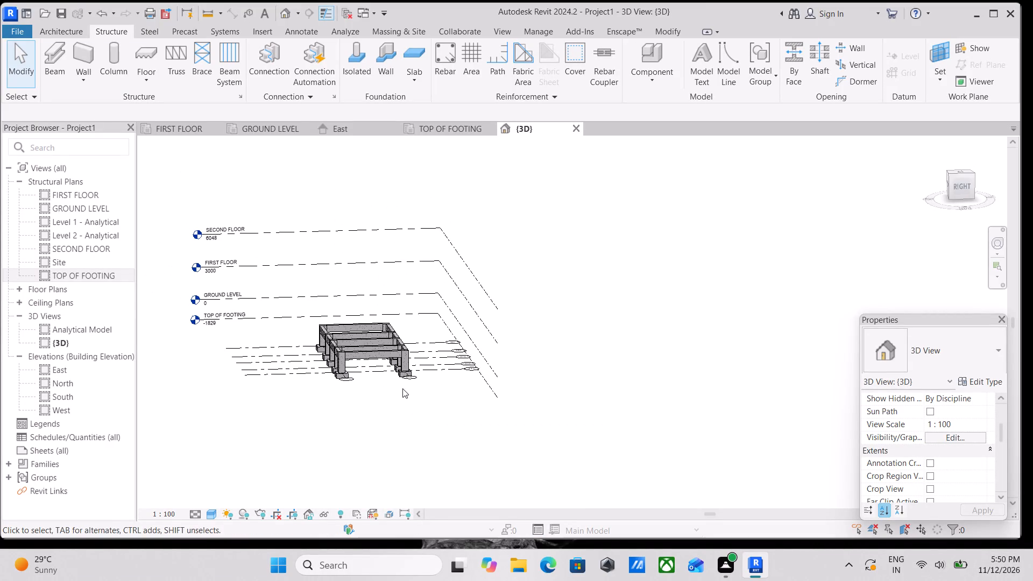
scroll(437, 403, "down", 2)
middle_click_drag(414, 399, 395, 498)
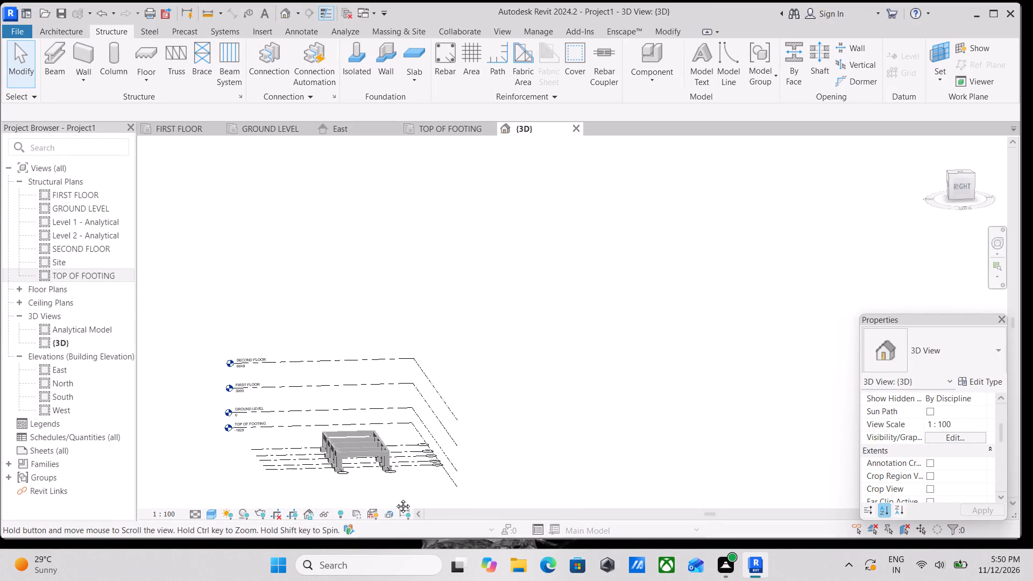
middle_click_drag(395, 498, 395, 499)
scroll(407, 495, "up", 2)
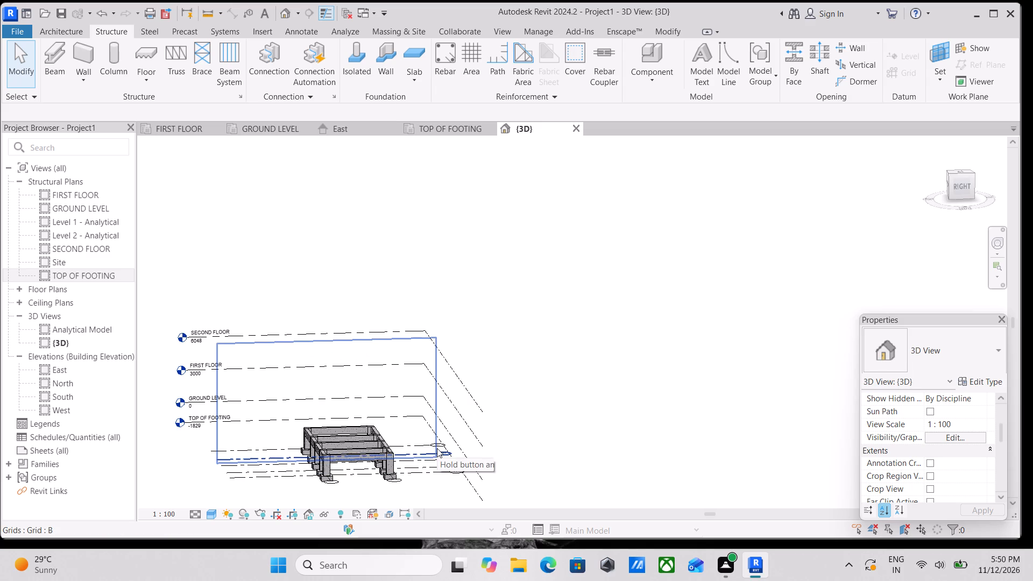
scroll(426, 441, "up", 2)
middle_click_drag(330, 433, 427, 365)
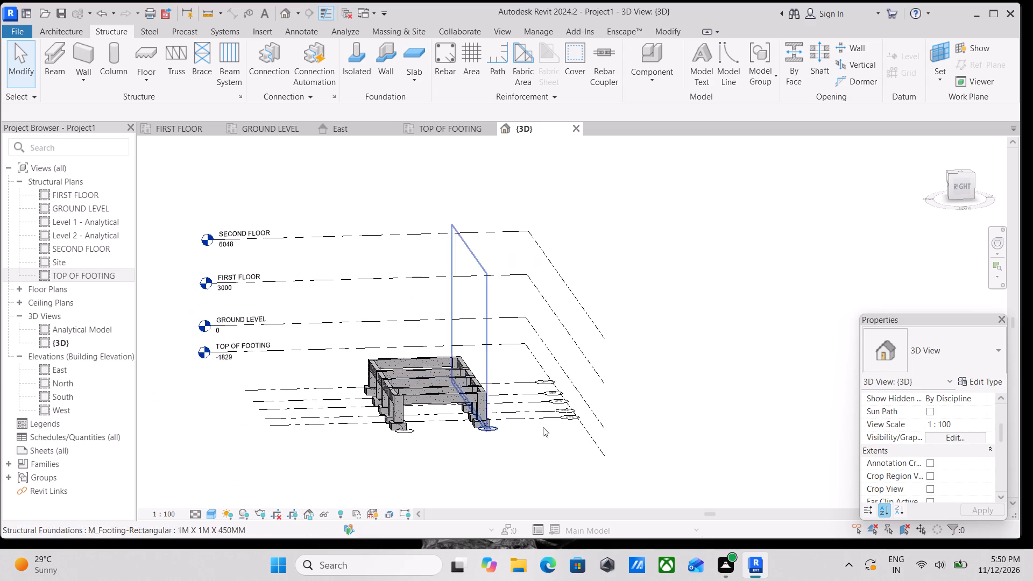
left_click(951, 179)
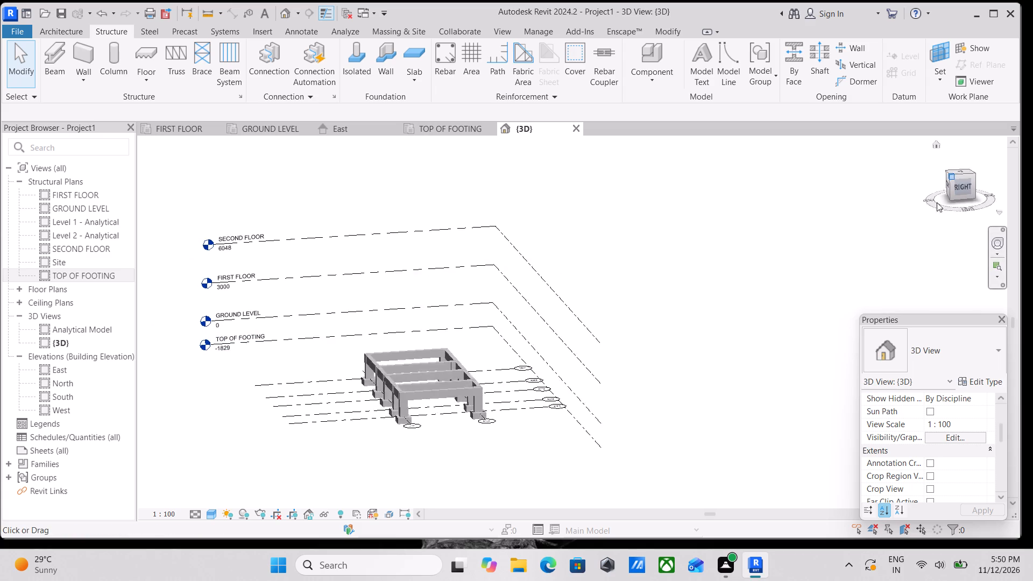
scroll(498, 393, "up", 5)
middle_click_drag(504, 393, 434, 307)
scroll(434, 307, "up", 1)
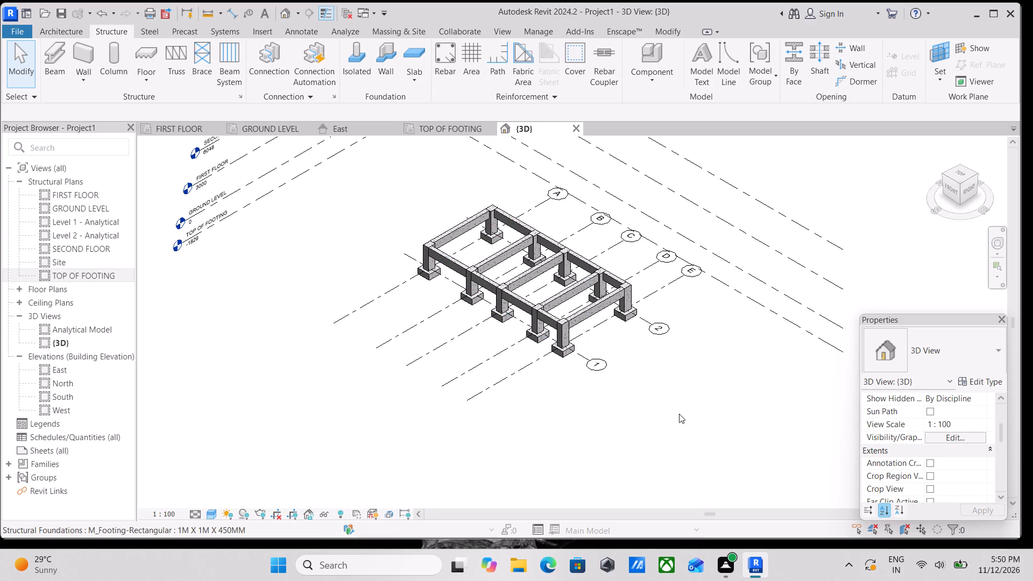
middle_click_drag(679, 414, 583, 384, "shift")
middle_click_drag(619, 383, 422, 226, "shift")
middle_click_drag(429, 240, 653, 350, "shift")
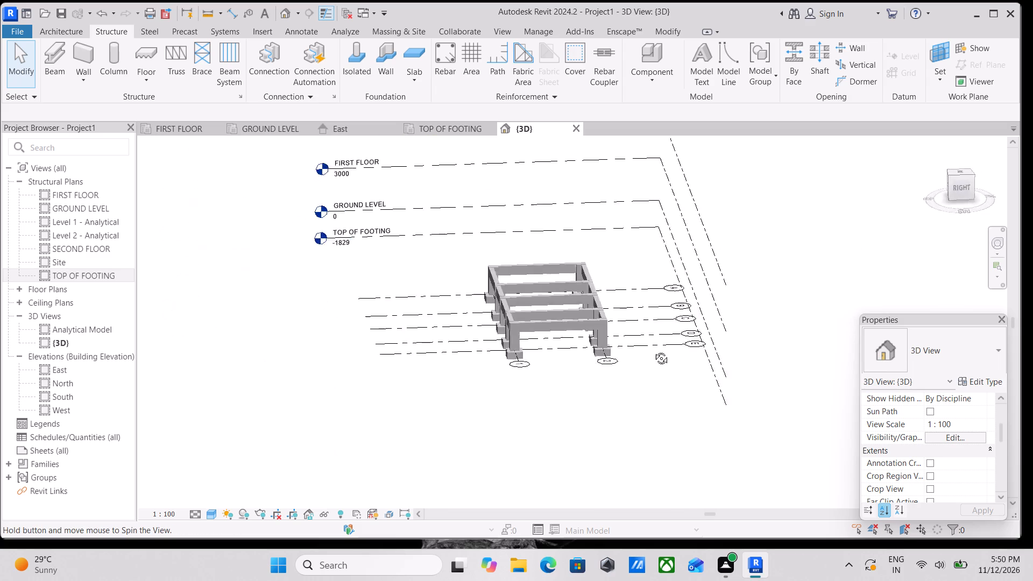
middle_click_drag(653, 350, 627, 331, "shift")
middle_click_drag(627, 331, 437, 308)
middle_click_drag(434, 321, 429, 365, "shift")
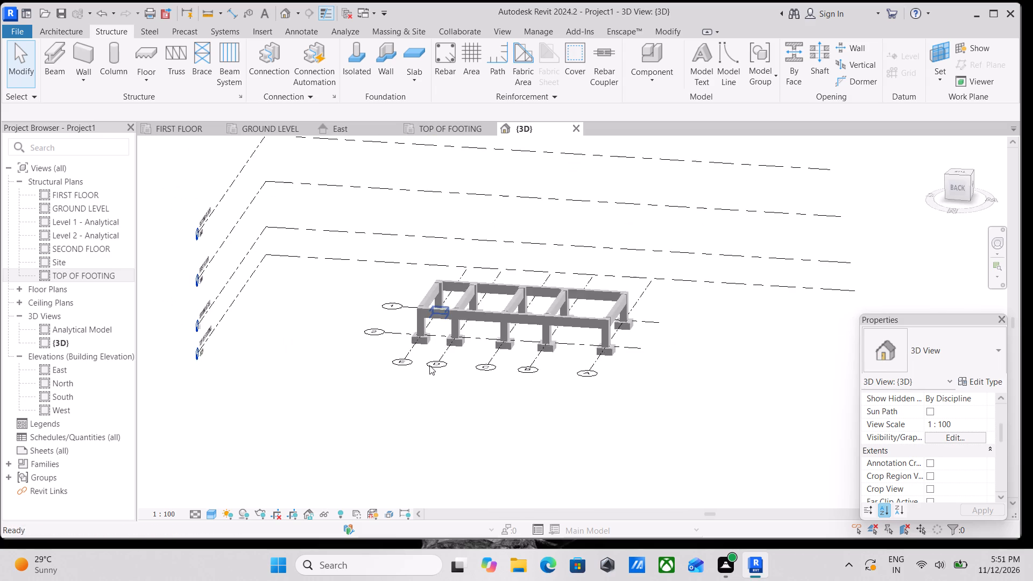
scroll(487, 287, "up", 3)
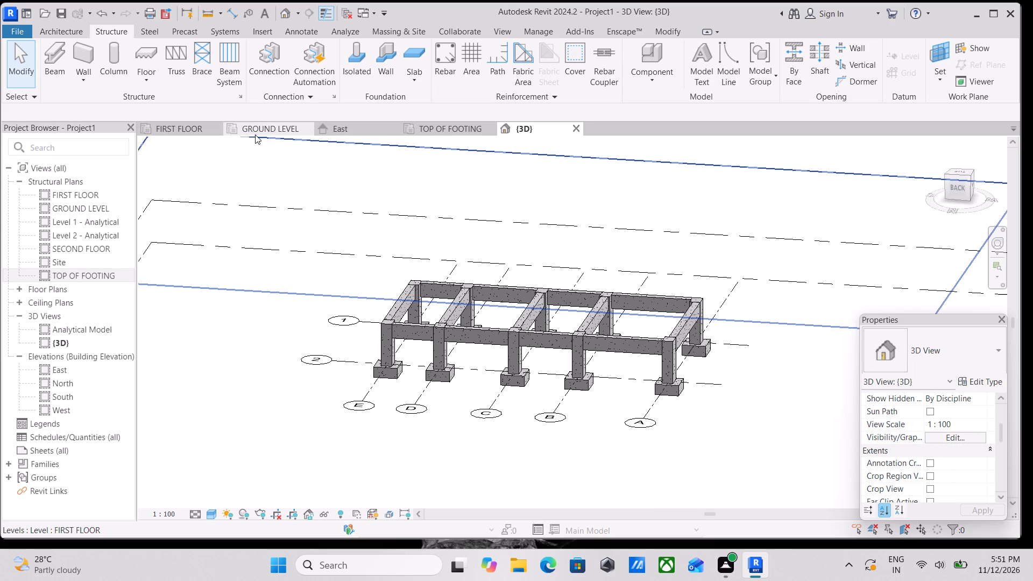
Review the GROUND LEVEL beam layout and the TOP OF FOOTING plan, checking footings and columns against the underlying footing image.
left_click(255, 134)
scroll(530, 310, "down", 2)
middle_click_drag(530, 310, 488, 286)
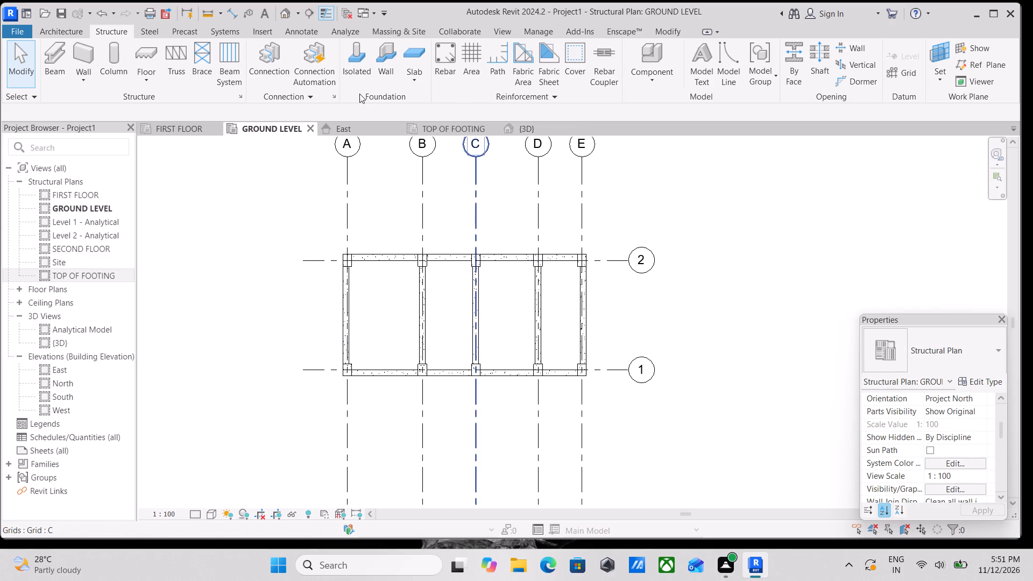
left_click(451, 132)
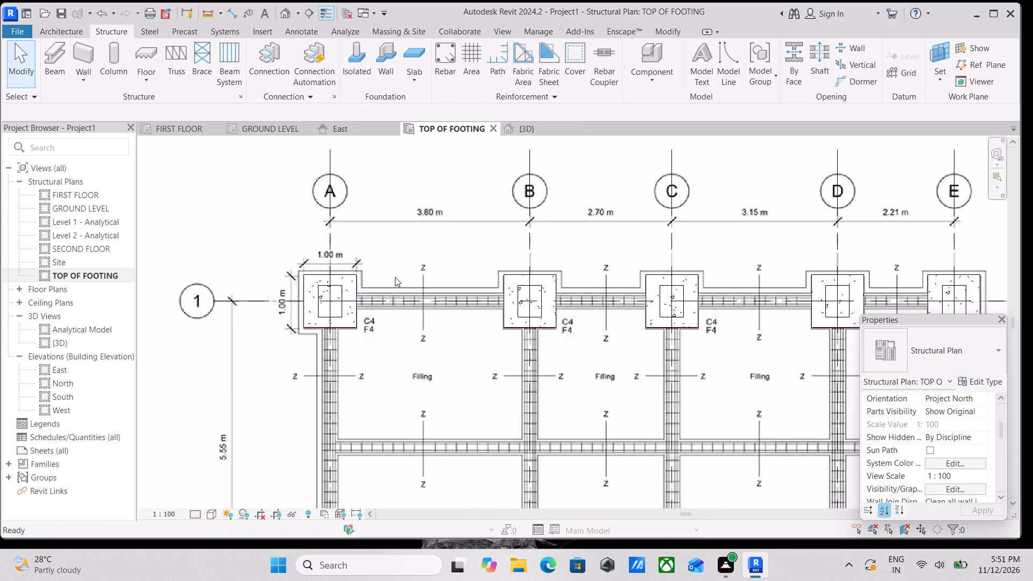
middle_click_drag(395, 278, 380, 266)
scroll(454, 290, "down", 2)
middle_click_drag(454, 290, 327, 284)
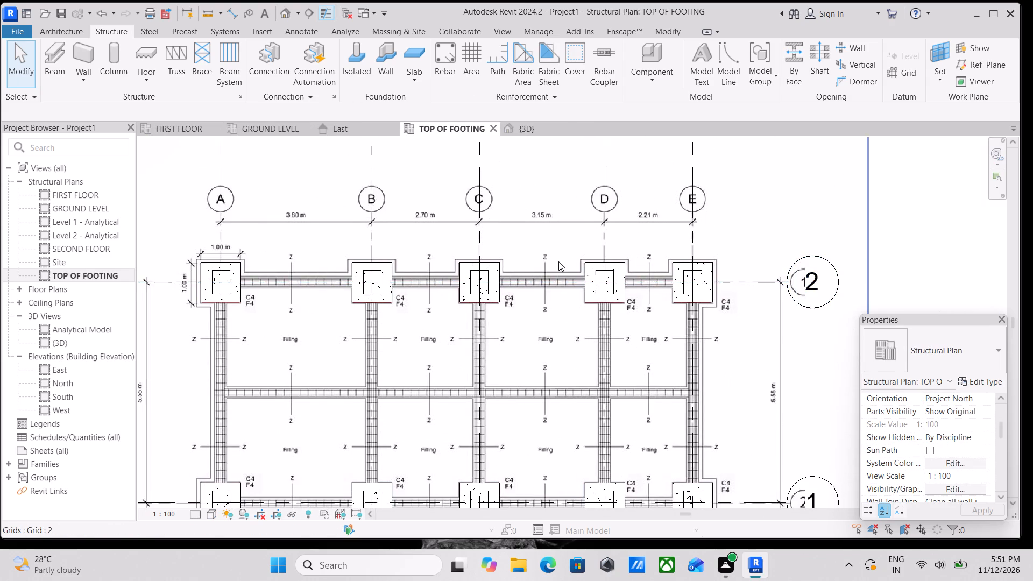
scroll(597, 267, "up", 6)
middle_click_drag(635, 296, 748, 298)
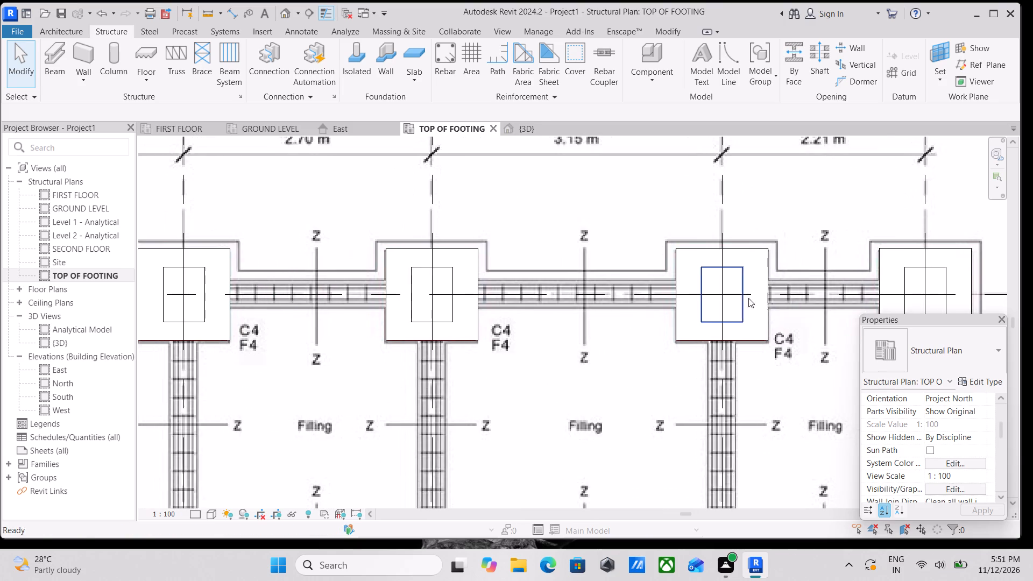
scroll(567, 302, "down", 3)
middle_click_drag(567, 302, 687, 293)
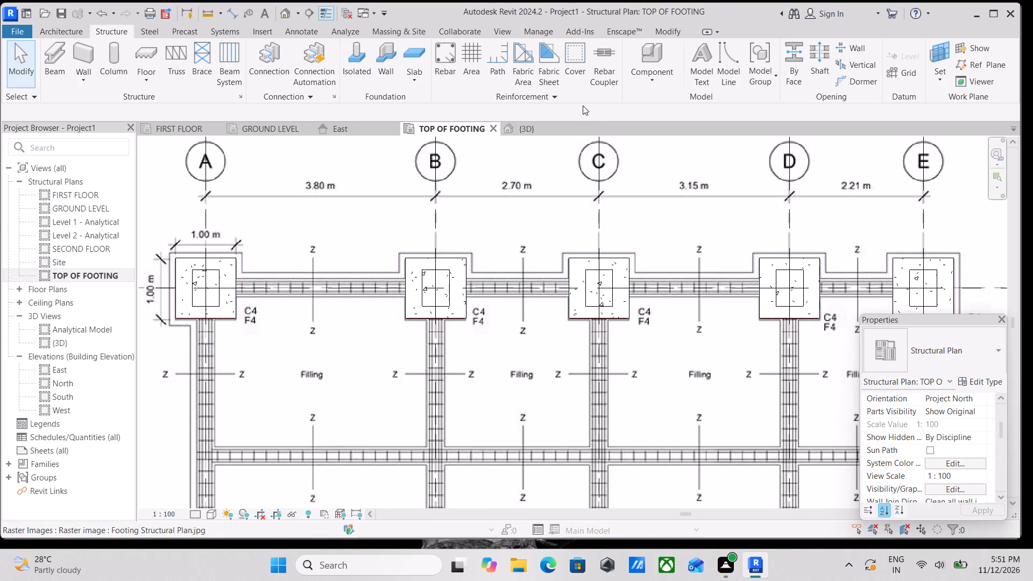
Draw a building section across the footing at grids A and 1 in the TOP OF FOOTING plan, looking toward the column.
left_click(309, 10)
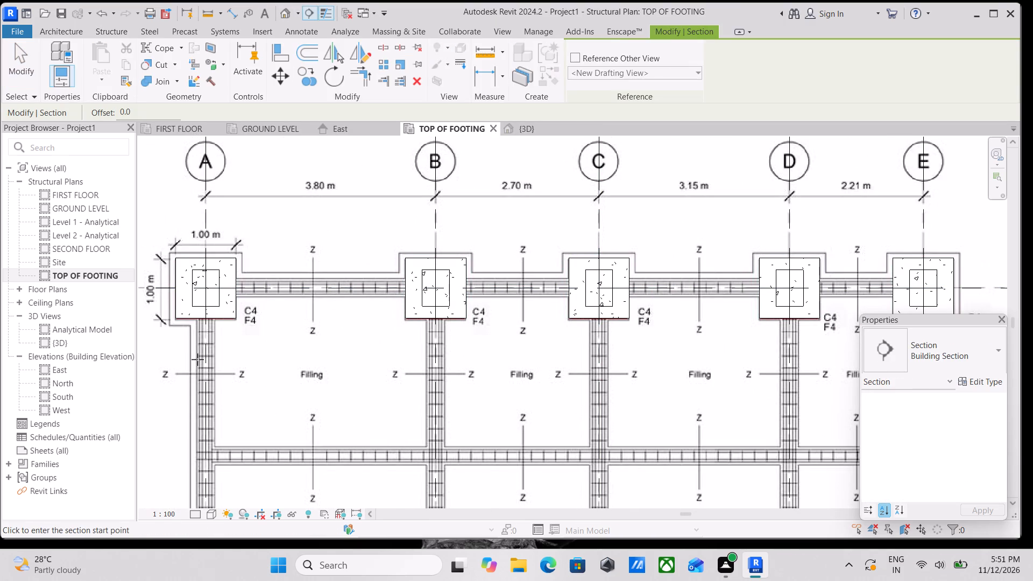
scroll(196, 313, "up", 3)
middle_click_drag(186, 317, 414, 333)
scroll(414, 333, "up", 4)
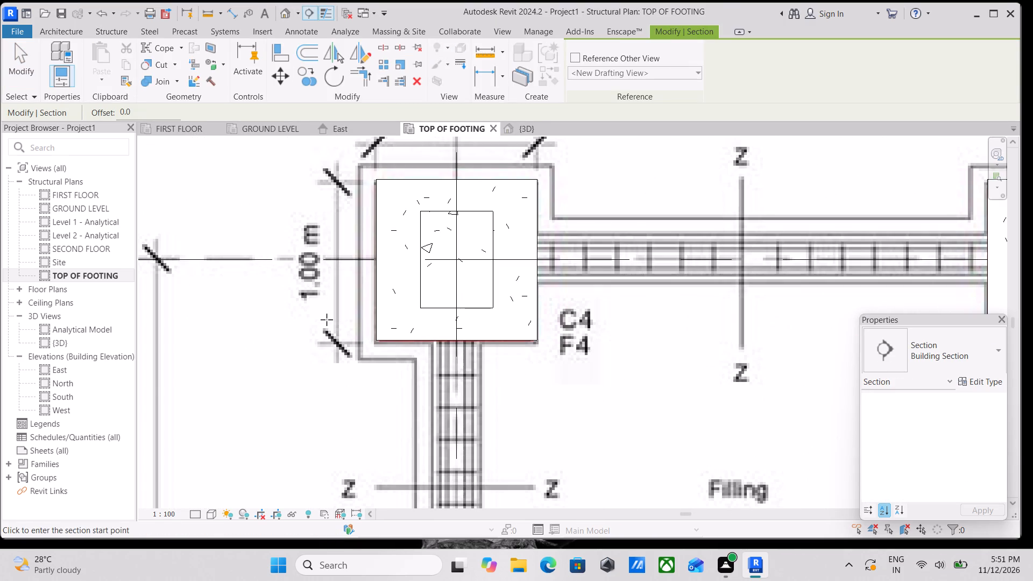
left_click(324, 320)
left_click(604, 326)
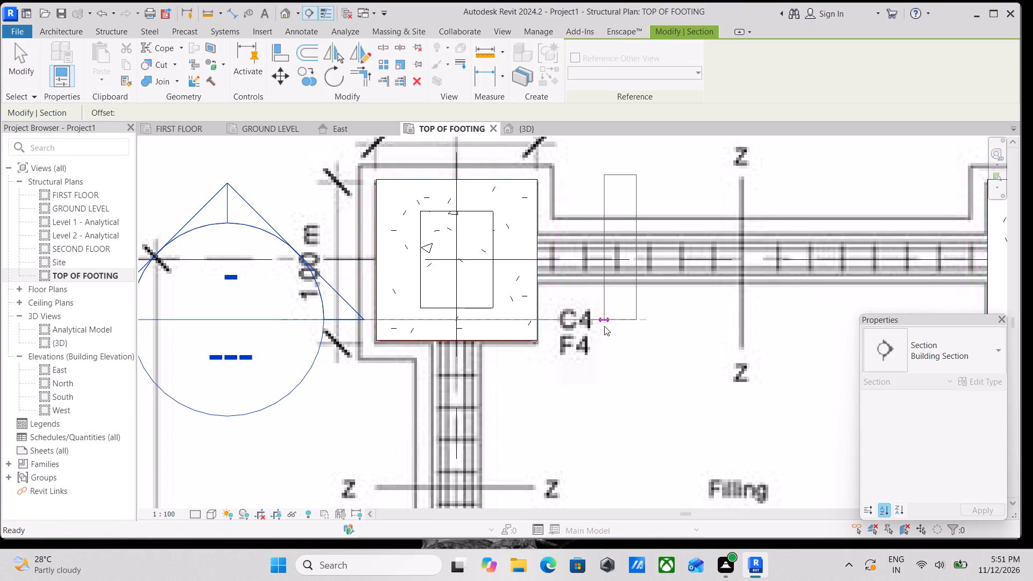
Tighten the section's depth and side extents around footing A1, and bring its head and tail in close to the footing.
scroll(604, 326, "down", 4)
middle_click_drag(604, 326, 606, 394)
scroll(549, 239, "down", 4)
middle_click_drag(513, 284, 500, 320)
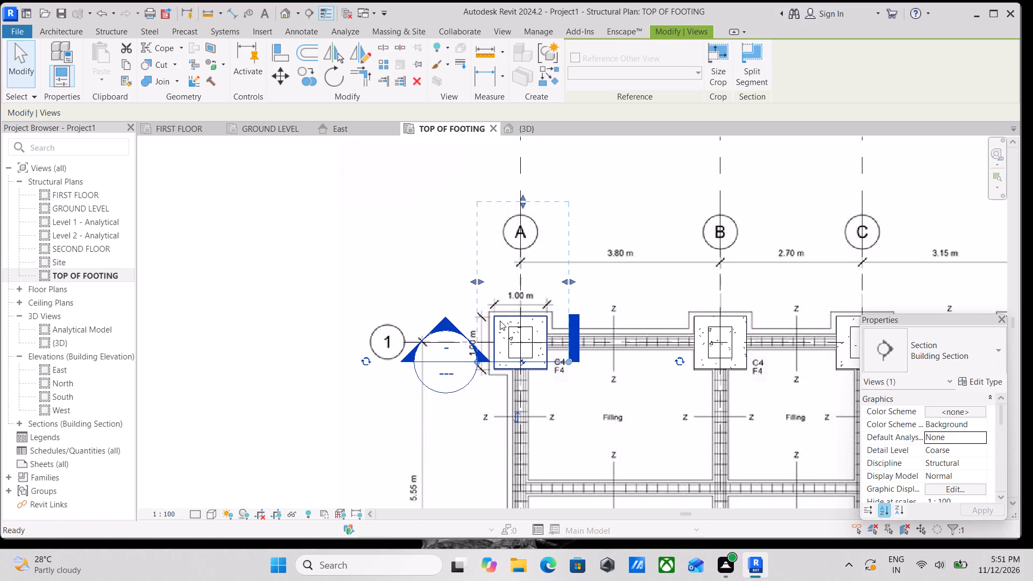
left_click_drag(520, 191, 534, 308)
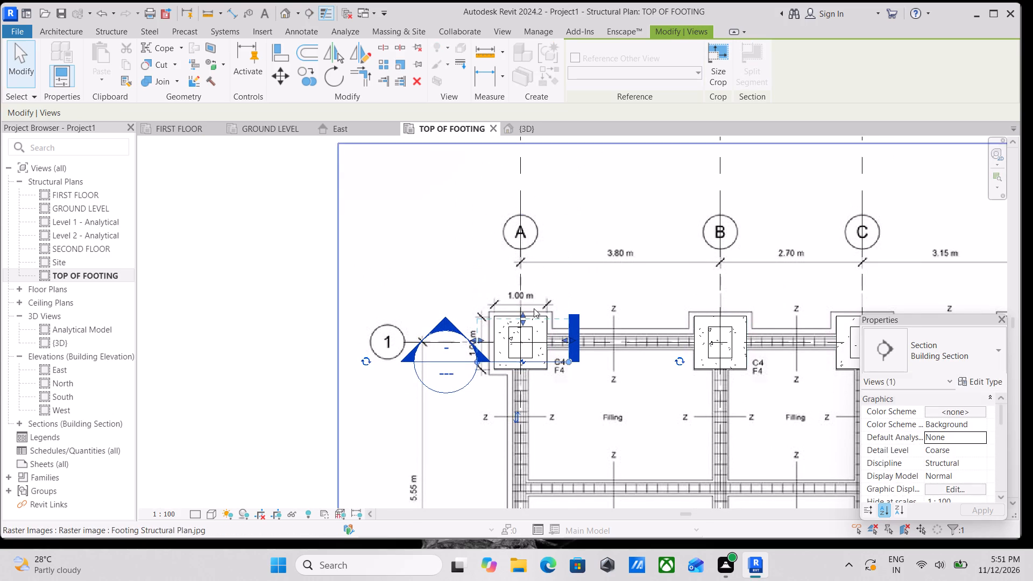
scroll(529, 349, "up", 3)
scroll(596, 365, "up", 4)
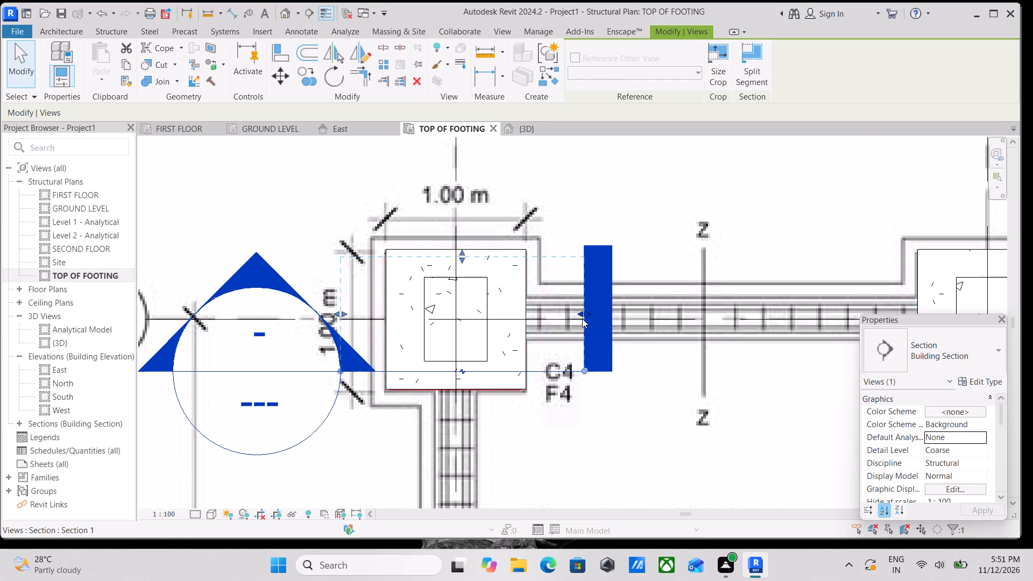
left_click_drag(576, 313, 519, 321)
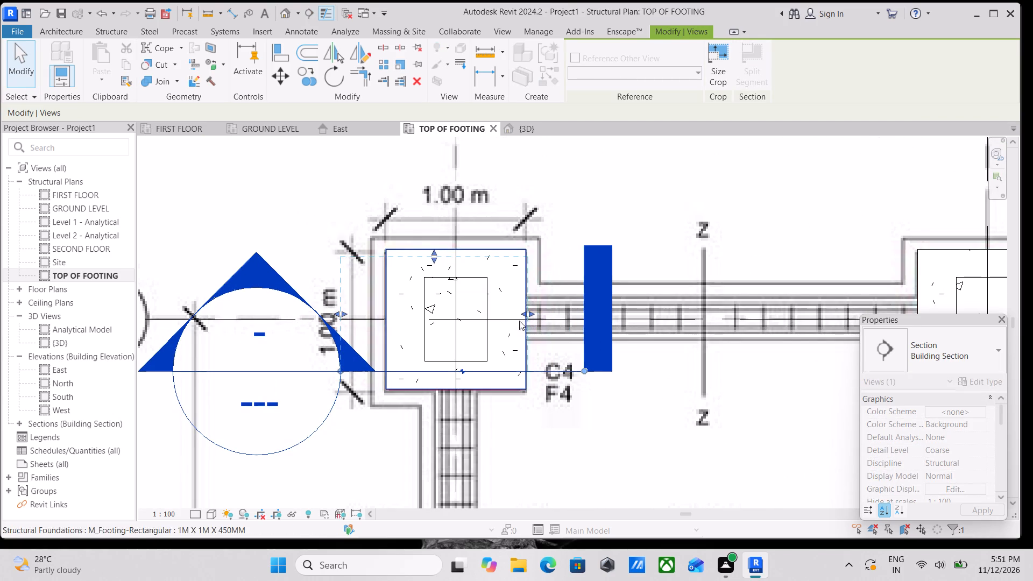
left_click_drag(584, 372, 541, 375)
left_click_drag(337, 313, 347, 313)
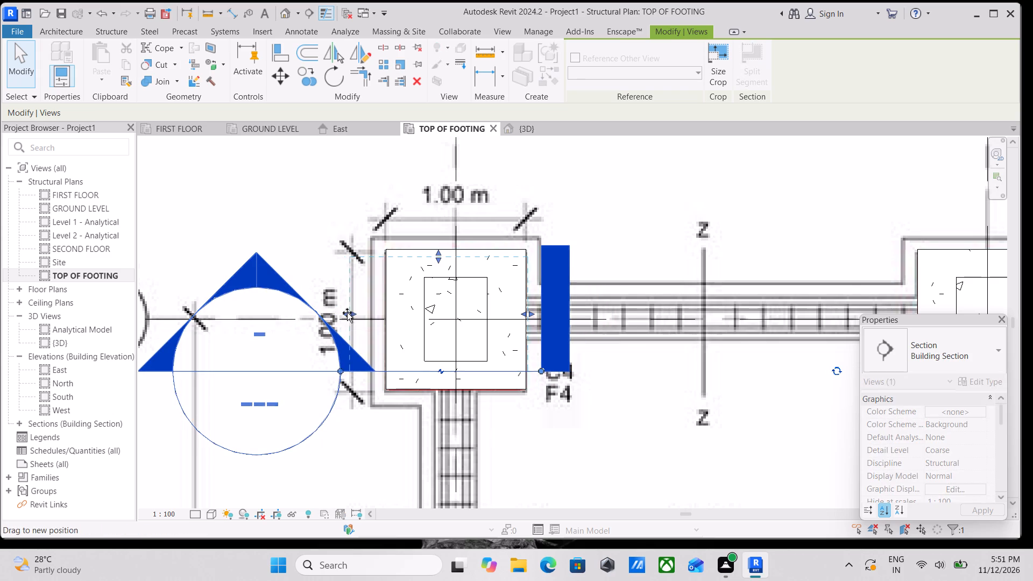
left_click_drag(347, 313, 379, 316)
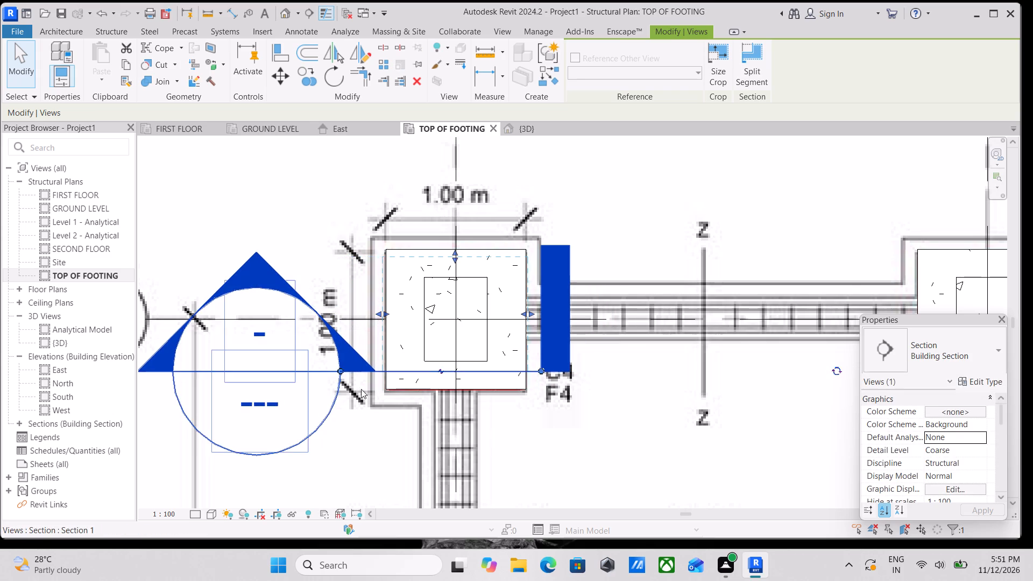
left_click_drag(342, 374, 372, 374)
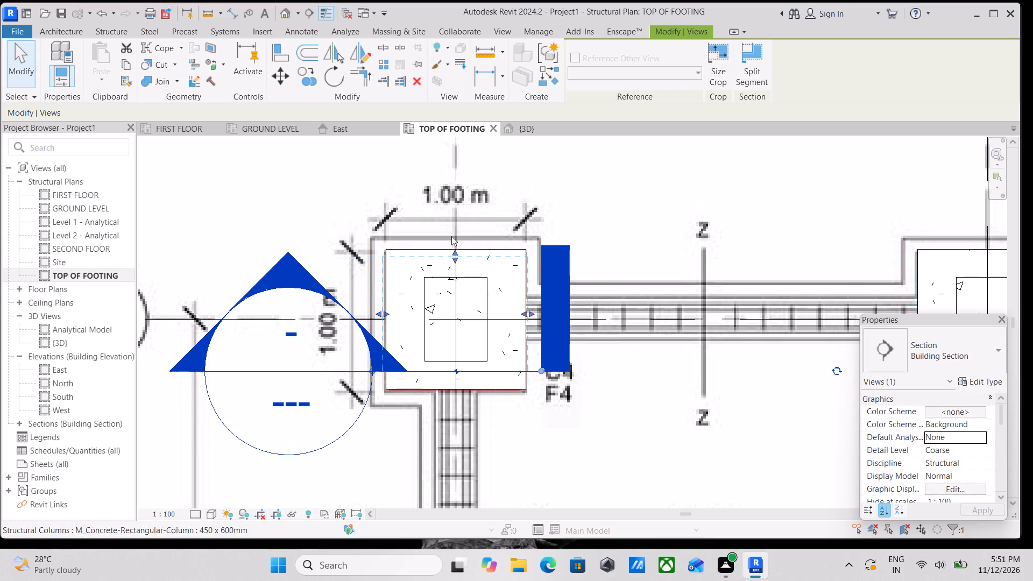
left_click_drag(382, 312, 388, 316)
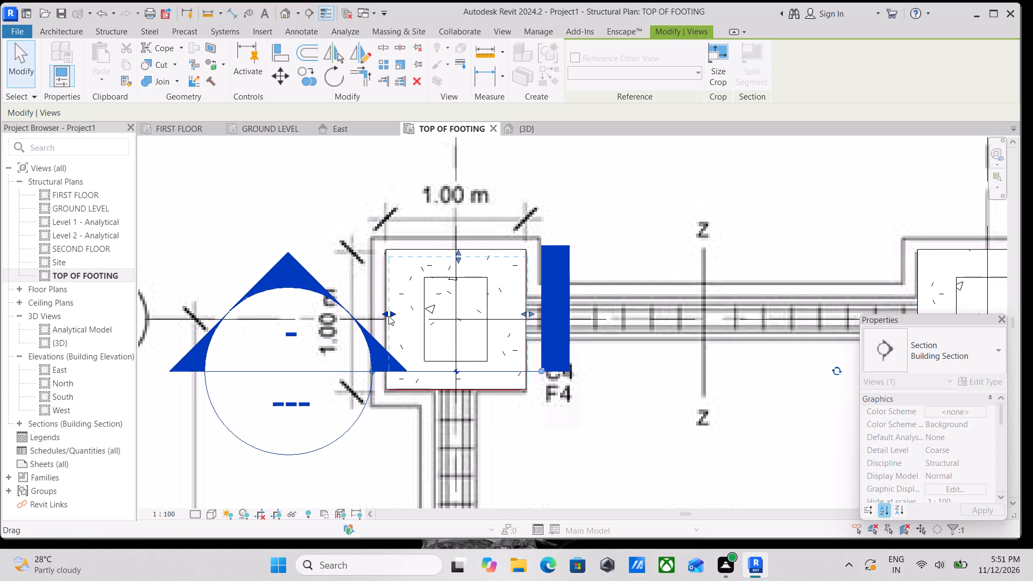
Open the view of the new section through footing A1.
right_click(283, 265)
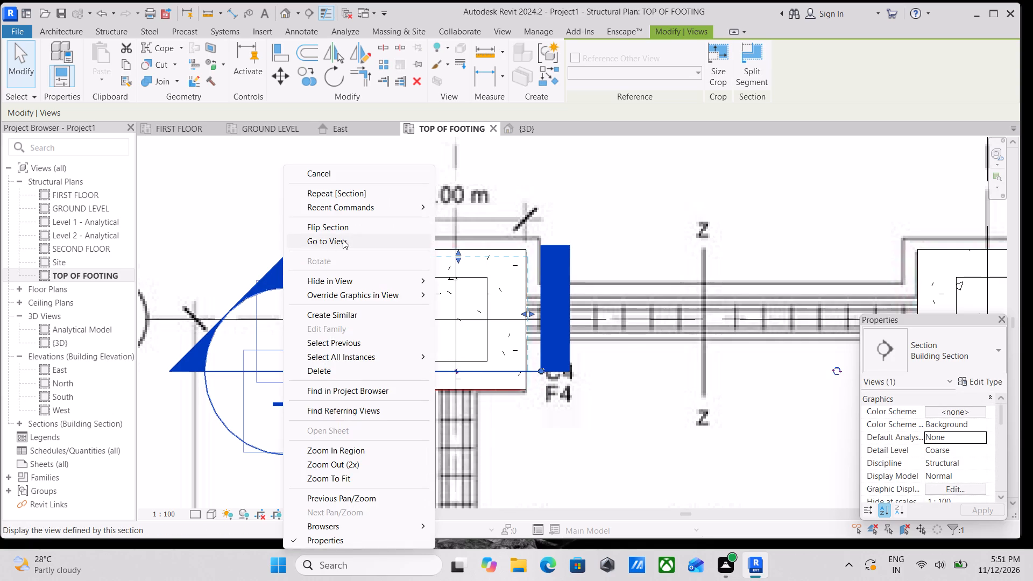
left_click(343, 239)
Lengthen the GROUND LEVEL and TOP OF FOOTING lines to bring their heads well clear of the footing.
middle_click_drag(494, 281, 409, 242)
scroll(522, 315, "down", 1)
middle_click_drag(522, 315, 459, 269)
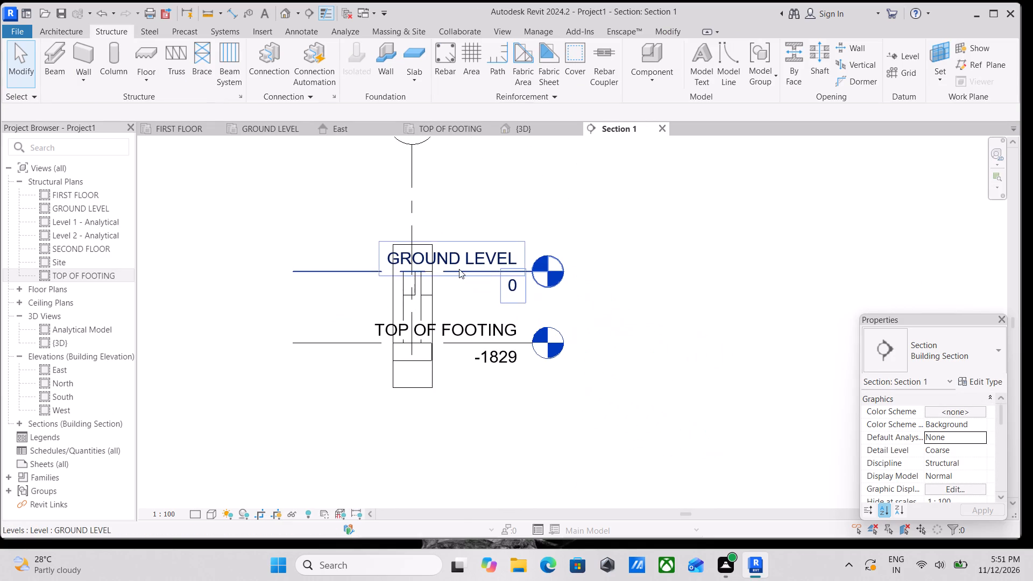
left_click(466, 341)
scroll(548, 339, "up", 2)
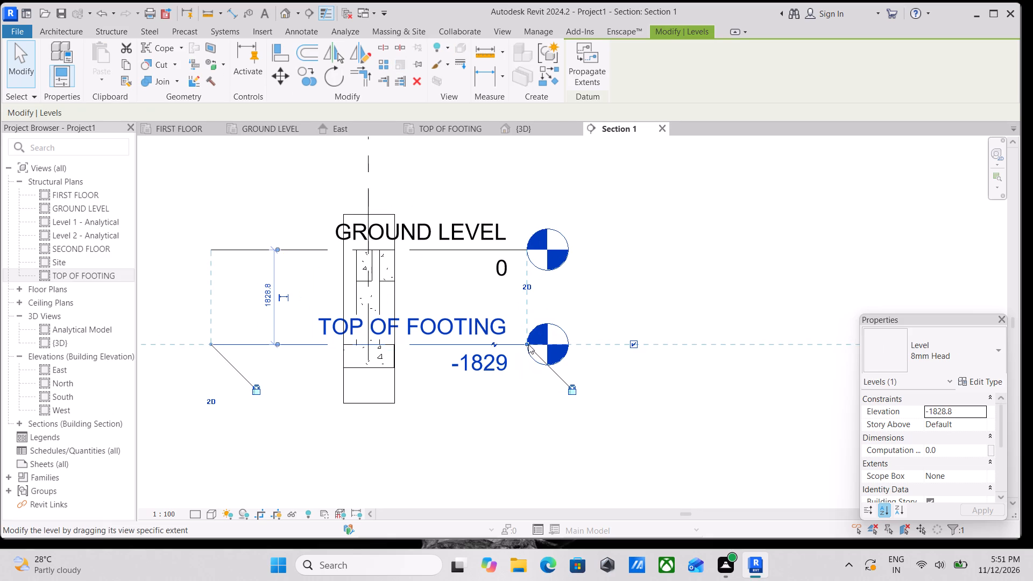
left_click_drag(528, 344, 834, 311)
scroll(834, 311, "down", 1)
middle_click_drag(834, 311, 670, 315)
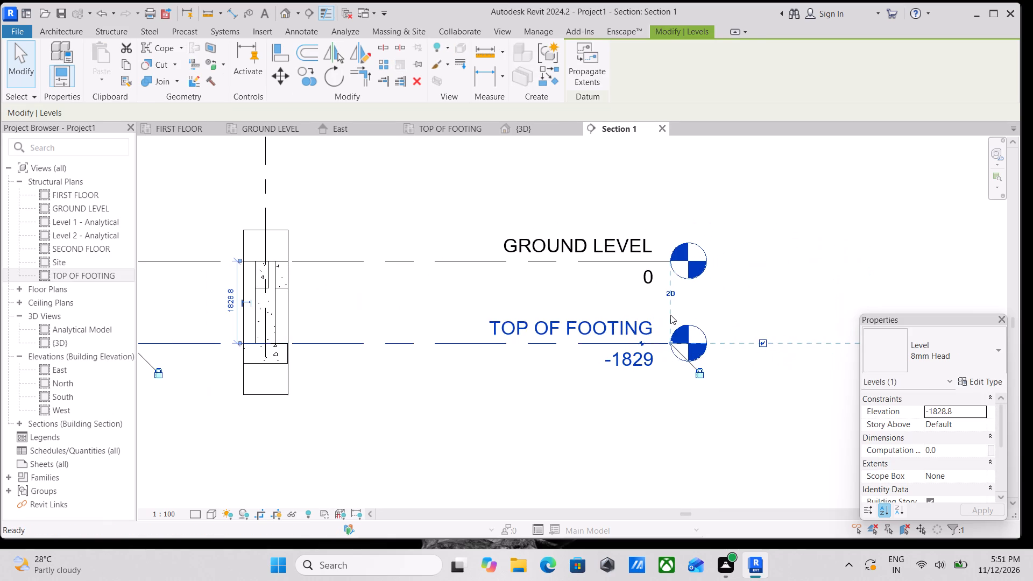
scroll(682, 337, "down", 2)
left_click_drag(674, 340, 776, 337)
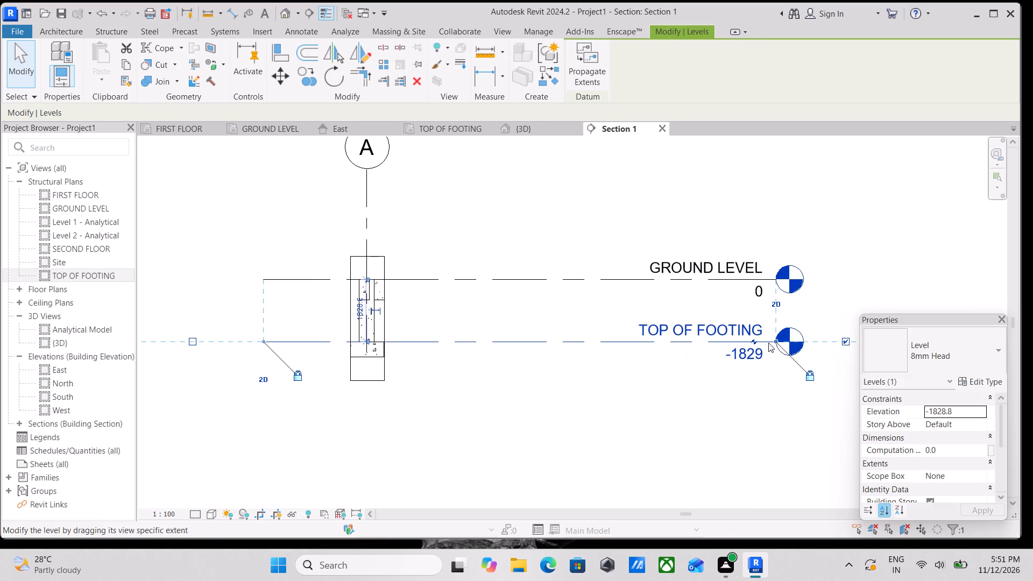
Widen the section's crop region on the left side of the footing, leaving clear space beside it.
middle_click_drag(389, 394, 470, 403)
scroll(470, 403, "up", 1)
scroll(422, 323, "up", 3)
left_click(422, 323)
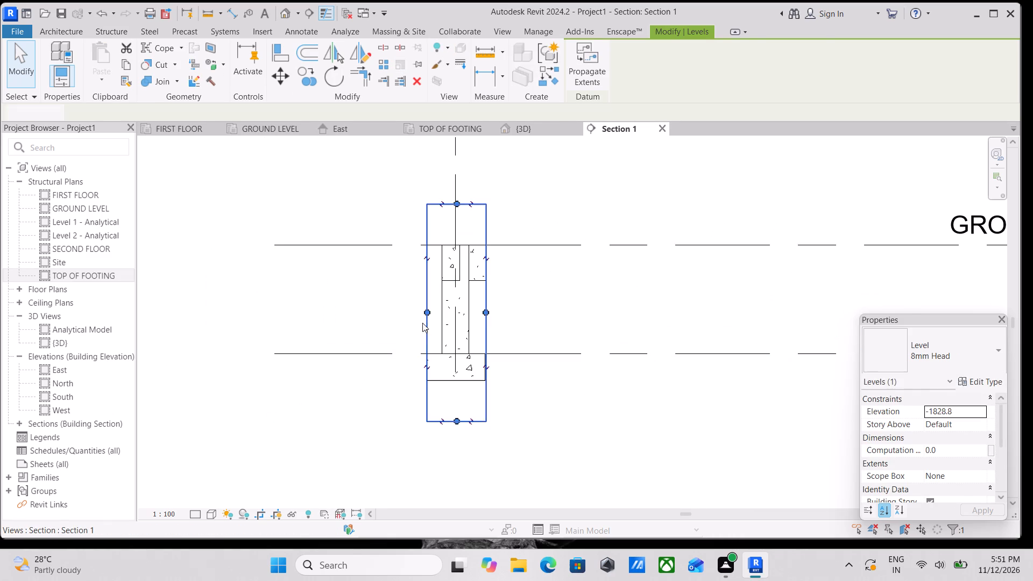
left_click_drag(426, 310, 366, 315)
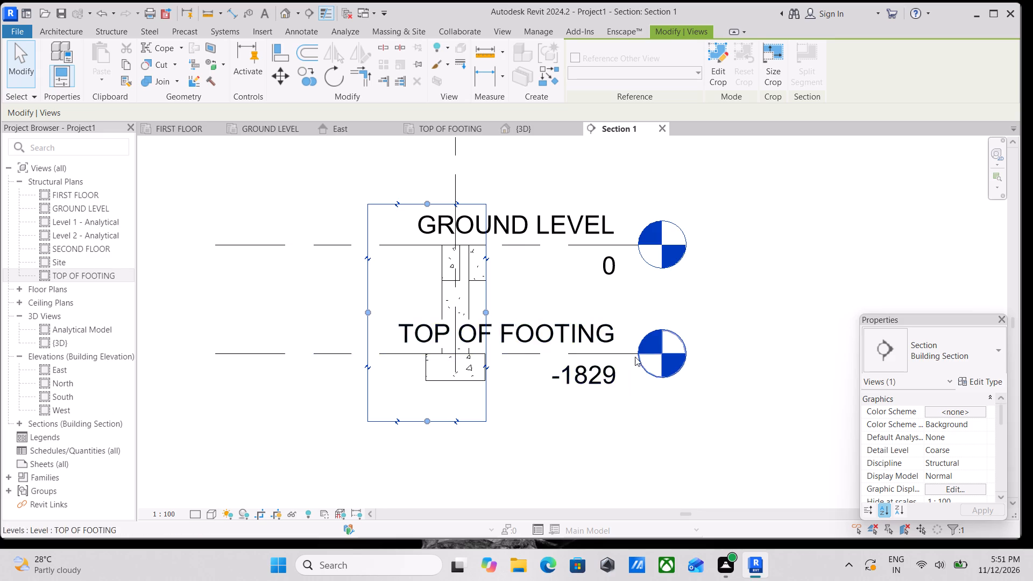
Extend the GROUND LEVEL and TOP OF FOOTING lines to the right so their heads and labels clear the crop region.
scroll(635, 357, "down", 3)
middle_click_drag(397, 370, 313, 369)
left_click(308, 359)
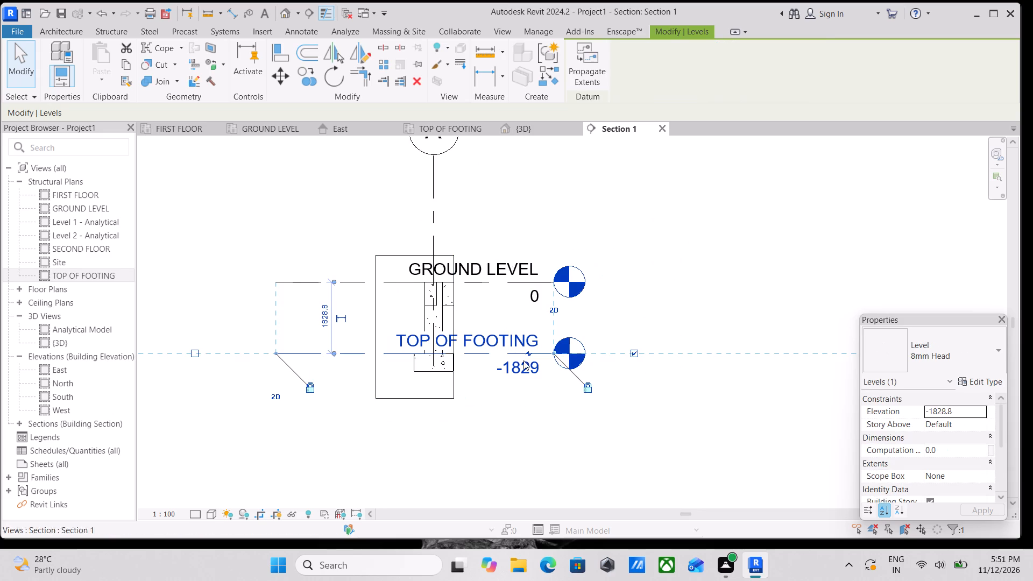
left_click_drag(553, 356, 782, 344)
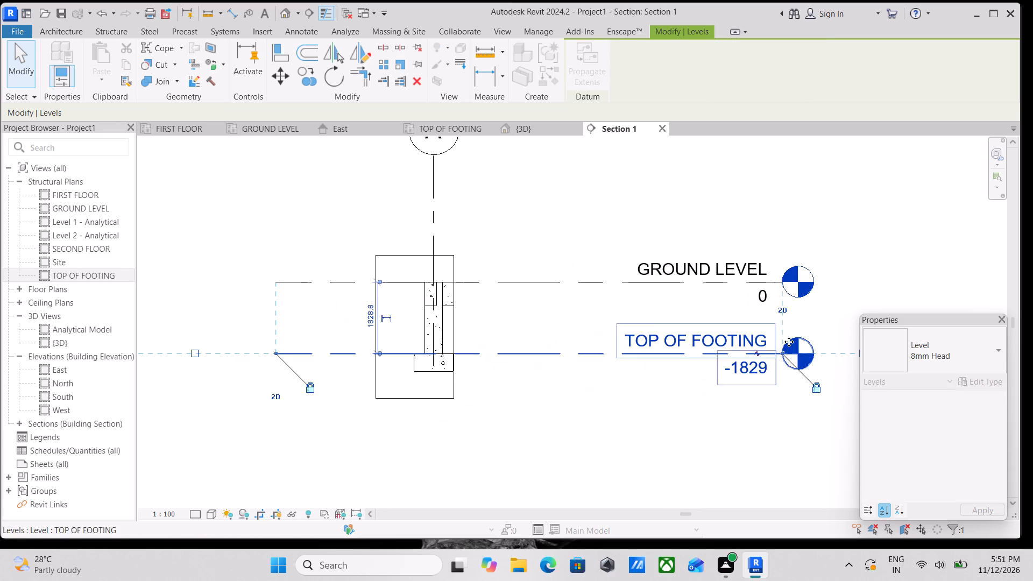
Widen the section's crop region on the right side of the footing to include more of the ground beam.
left_click(455, 328)
left_click_drag(462, 326, 499, 327)
middle_click_drag(499, 327, 537, 332)
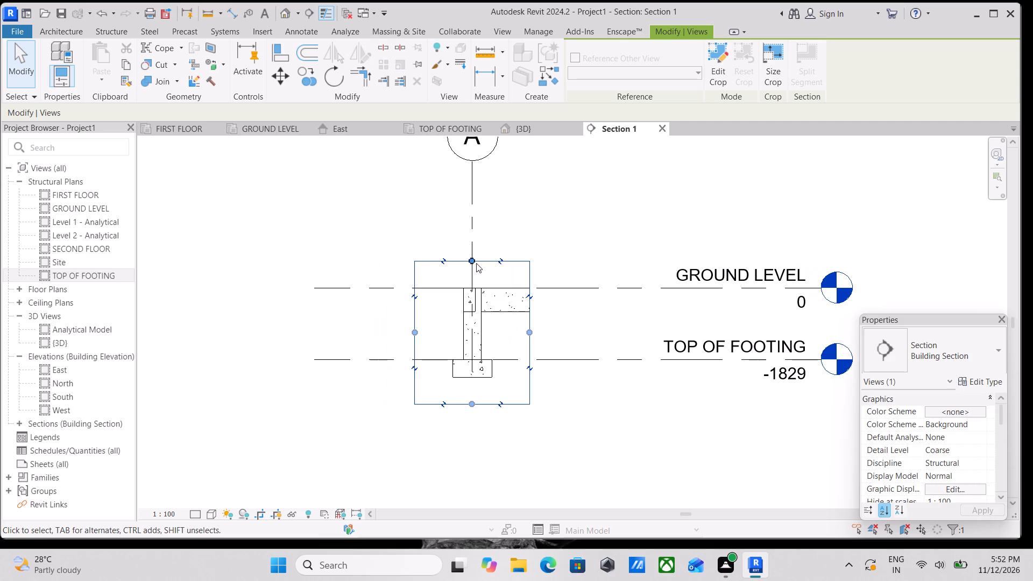
Lower the top edge of the section's crop region to a short distance above the footing, keeping only a column stub.
left_click_drag(476, 260, 478, 326)
scroll(487, 360, "up", 3)
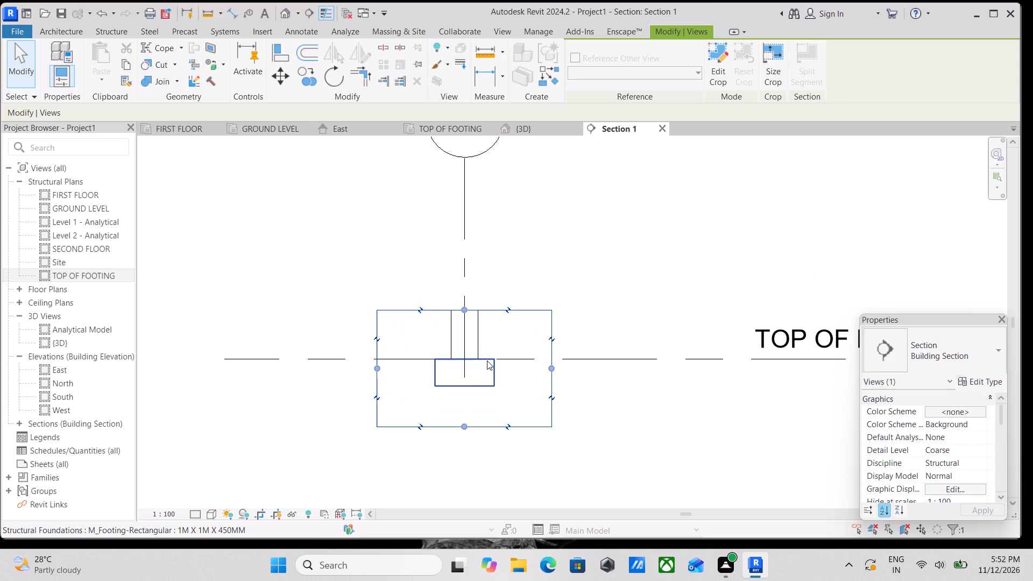
scroll(479, 333, "up", 2)
left_click_drag(462, 300, 464, 330)
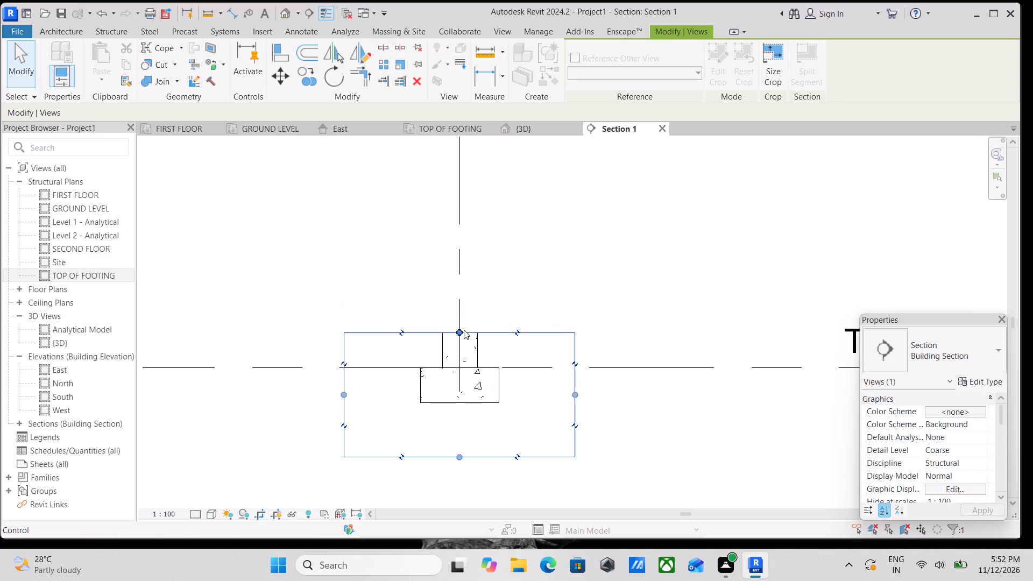
scroll(468, 408, "up", 4)
middle_click_drag(468, 408, 502, 408)
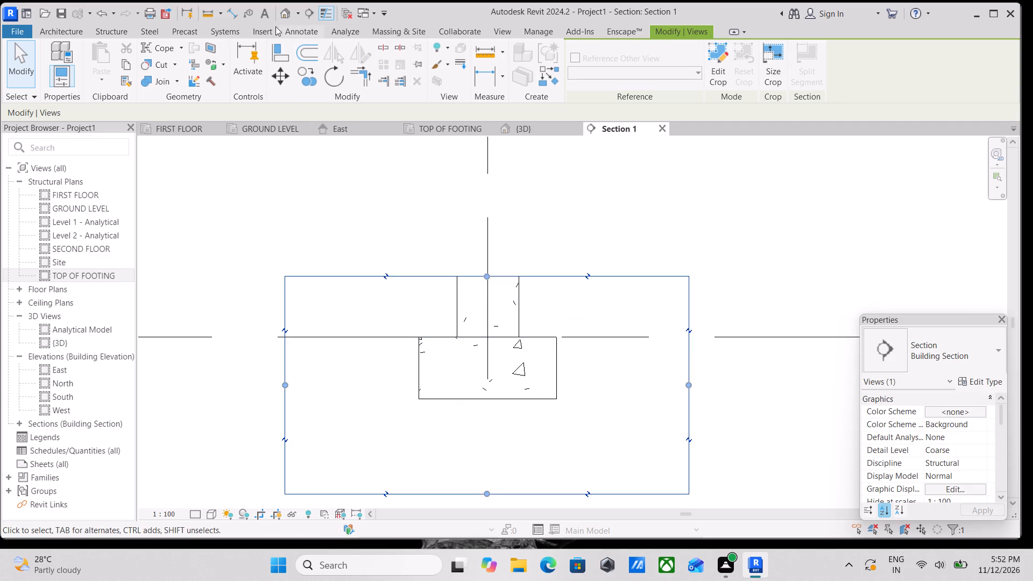
Choose rebar shape M_02 for the Rebar tool and preview it in the footing without placing a bar.
left_click(267, 29)
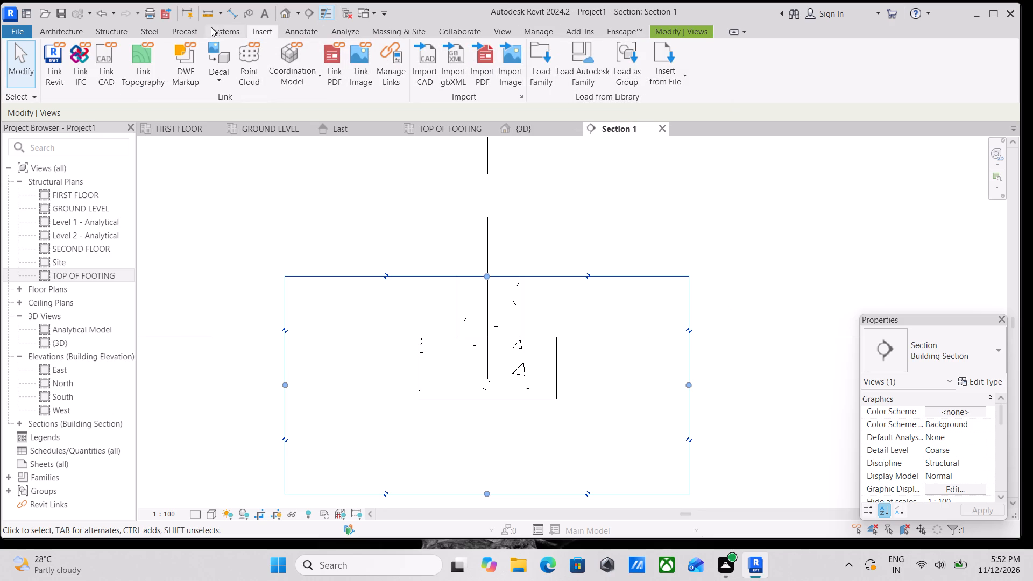
left_click(98, 23)
left_click(111, 31)
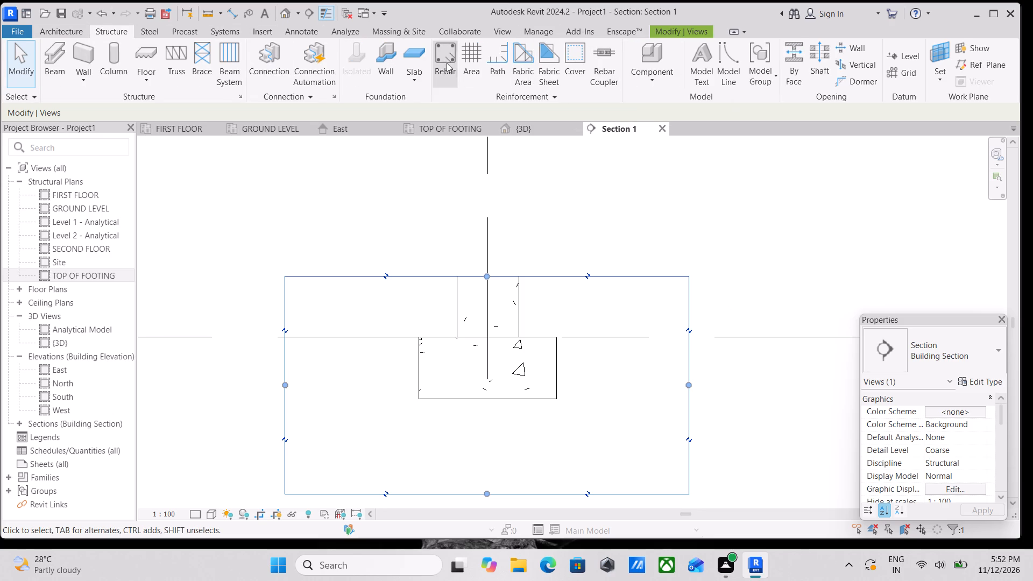
left_click(447, 63)
left_click(548, 315)
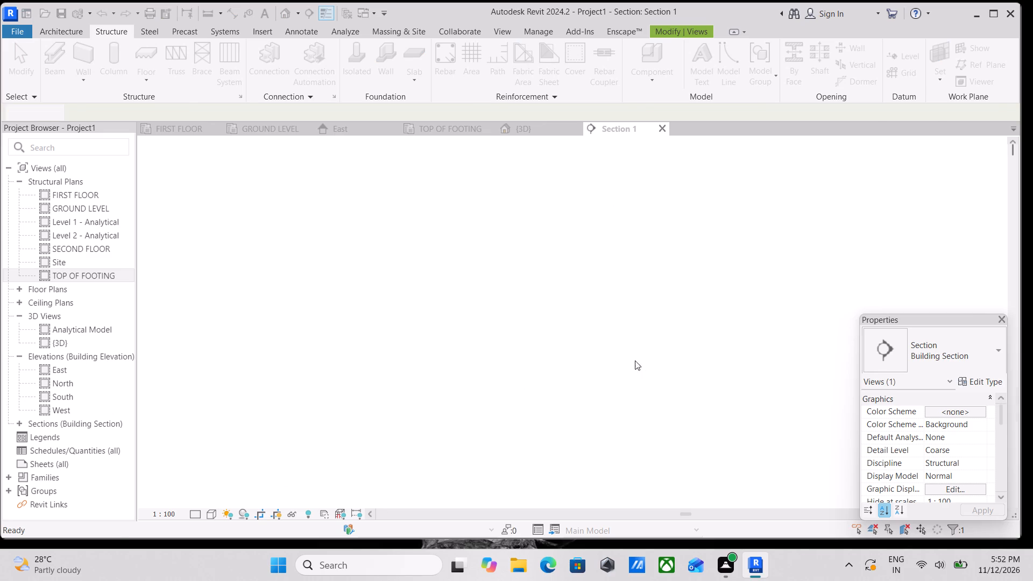
scroll(957, 224, "down", 3)
left_click(943, 204)
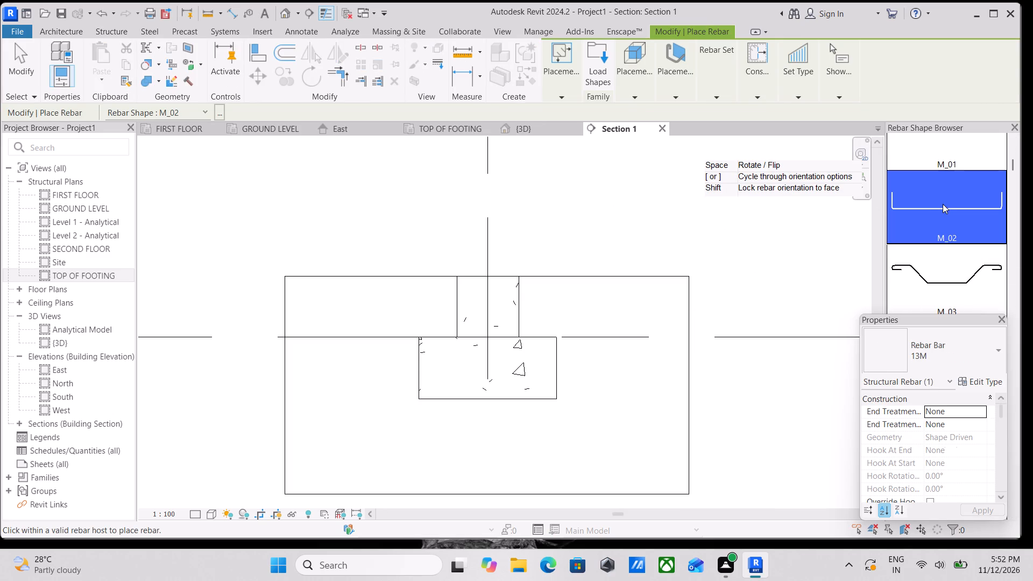
scroll(509, 381, "up", 2)
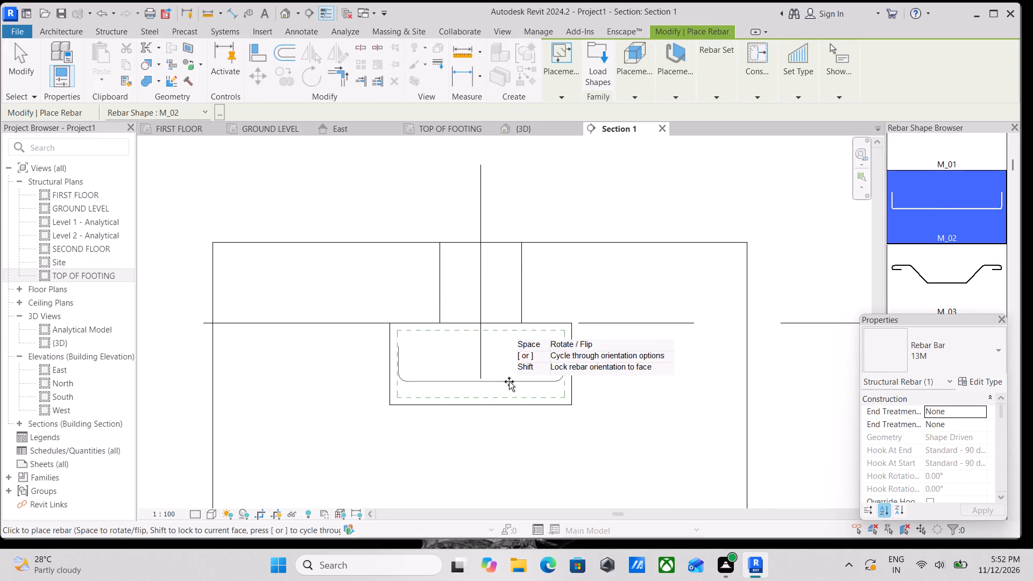
key("Escape")
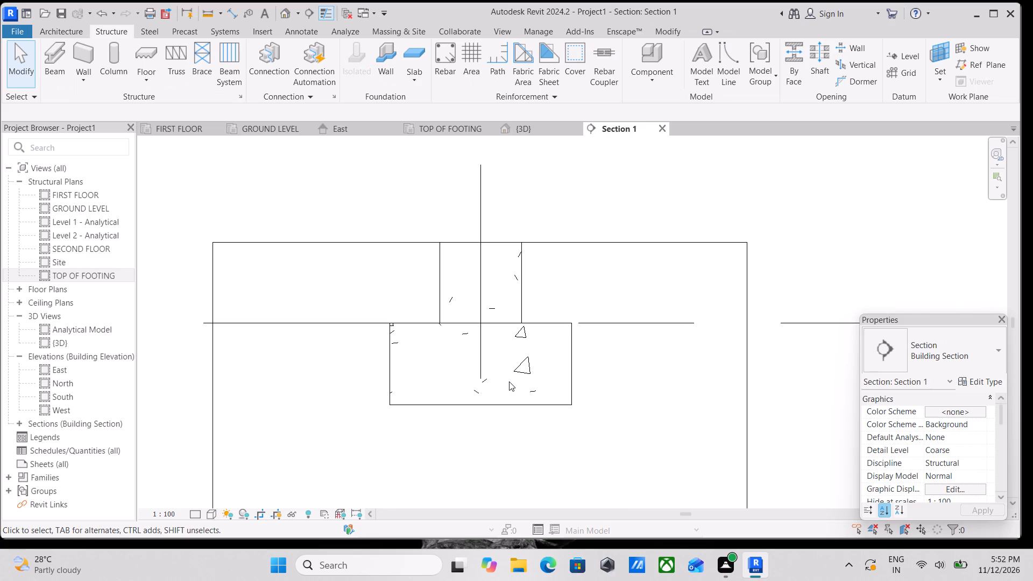
Place two 13M rebars of shape M_02 in the footing section, one along the bottom and one inverted along the top.
scroll(438, 344, "down", 1)
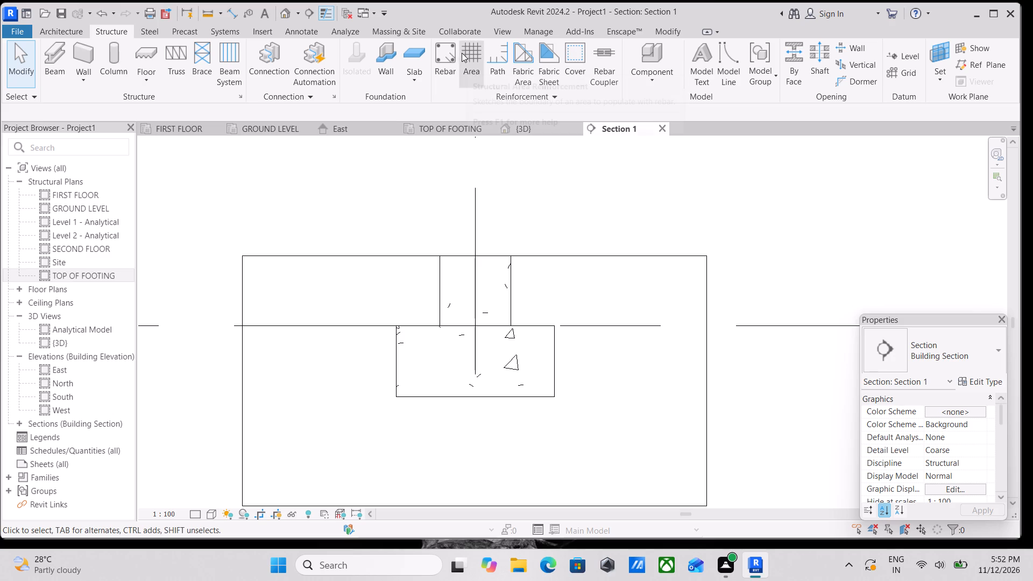
left_click(441, 55)
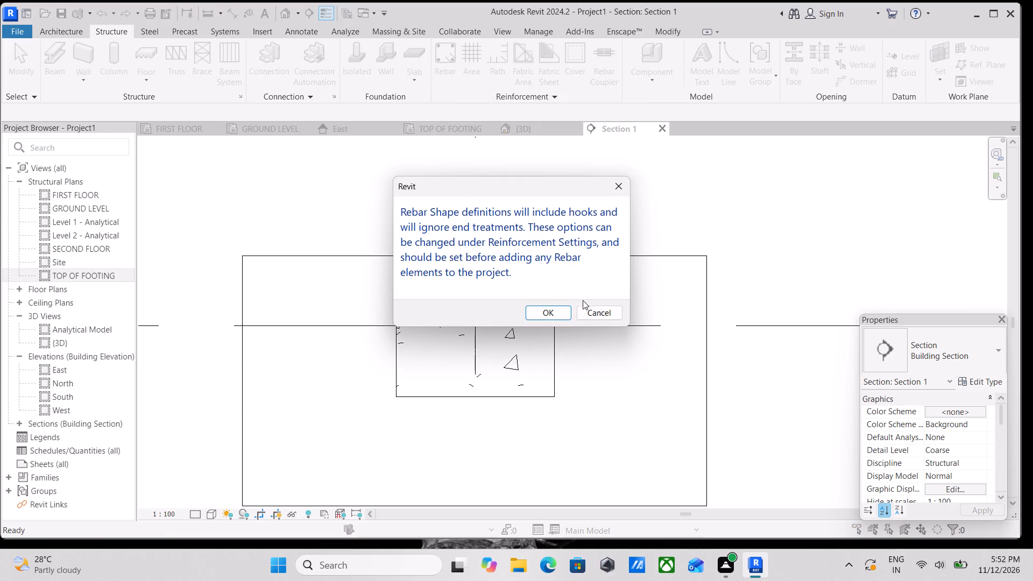
left_click(546, 306)
scroll(808, 274, "down", 2)
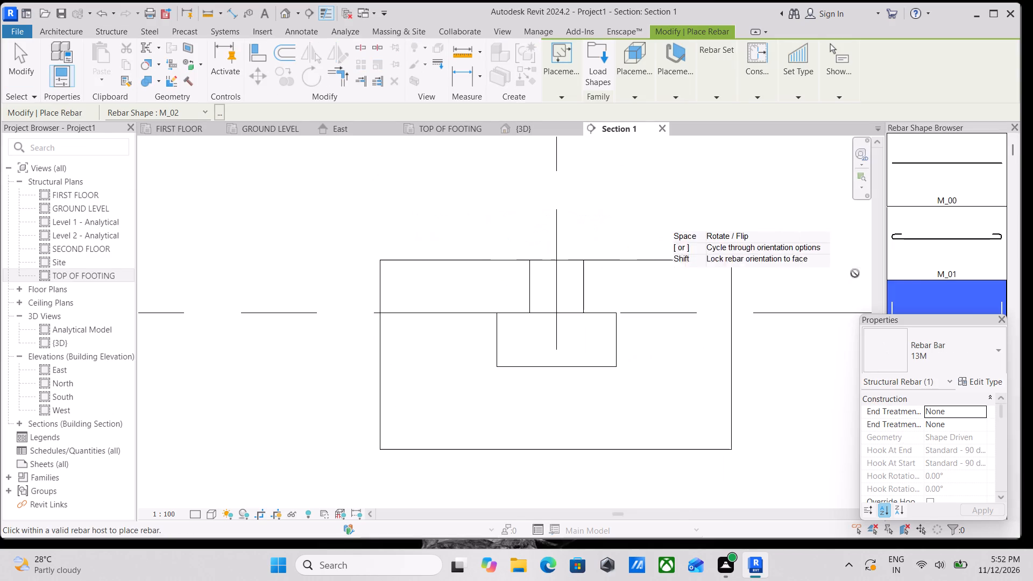
scroll(568, 359, "up", 3)
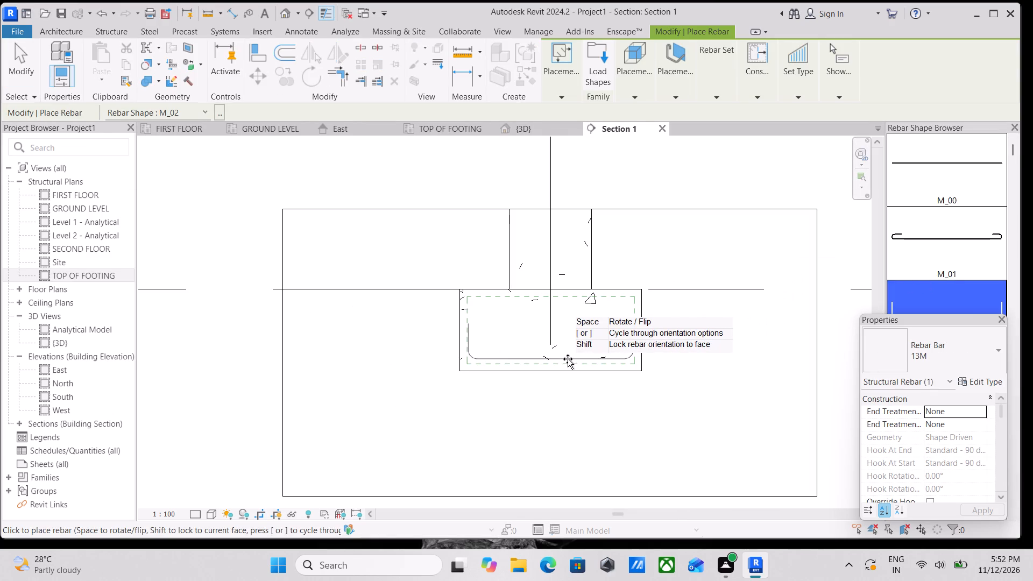
left_click(568, 359)
left_click(543, 297)
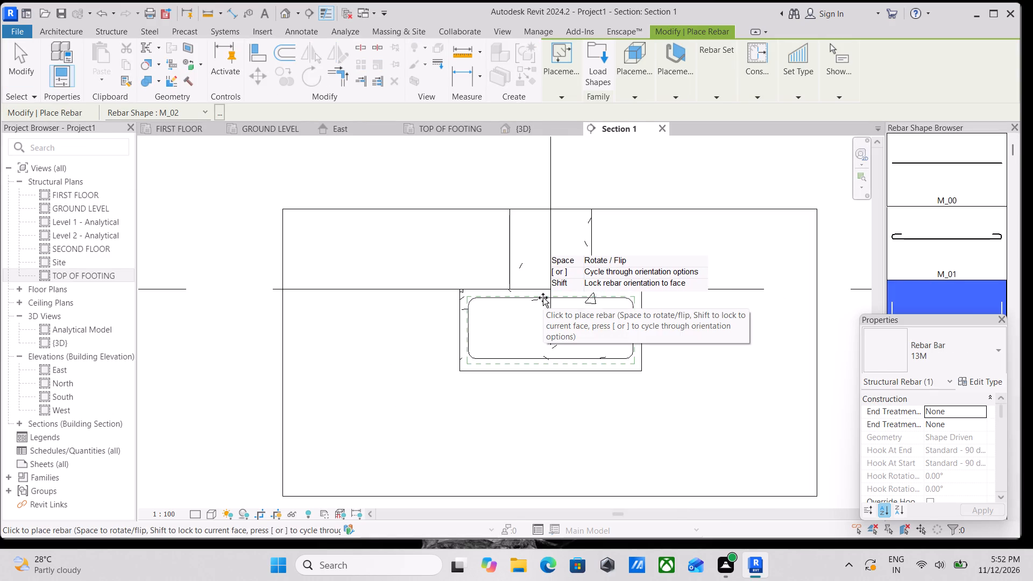
key("Escape")
scroll(645, 382, "up", 3)
key("Escape")
scroll(560, 337, "up", 2)
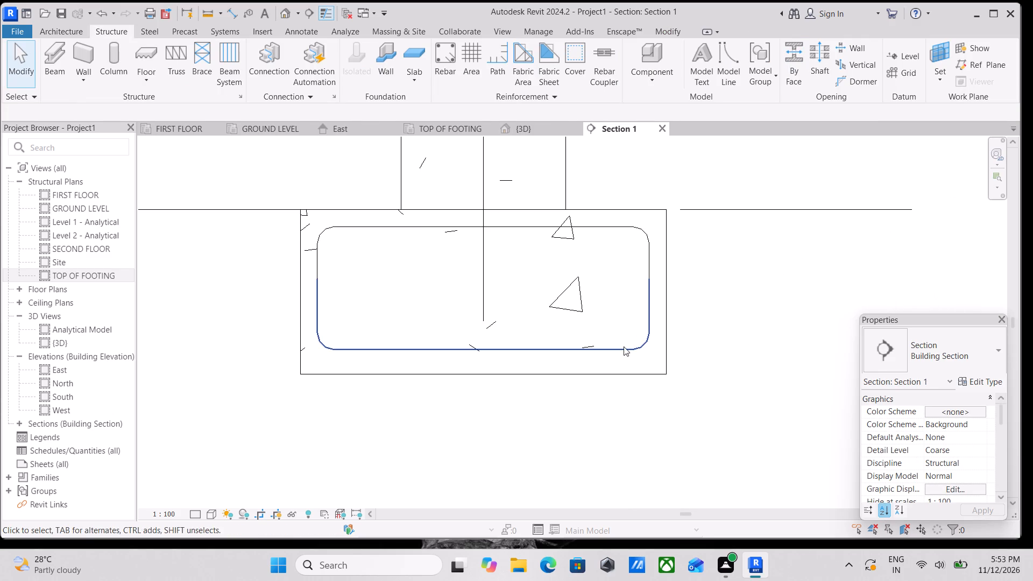
Set the footing's rebar cover to Interior (shells) - 10M to 16M <13 mm>.
middle_click_drag(632, 318, 692, 376)
left_click(724, 310)
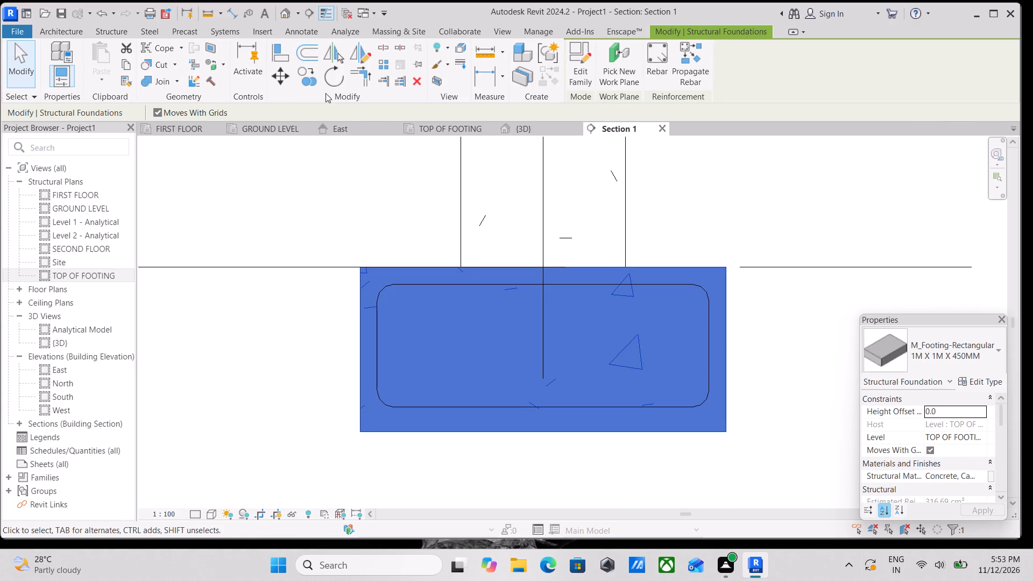
left_click(101, 33)
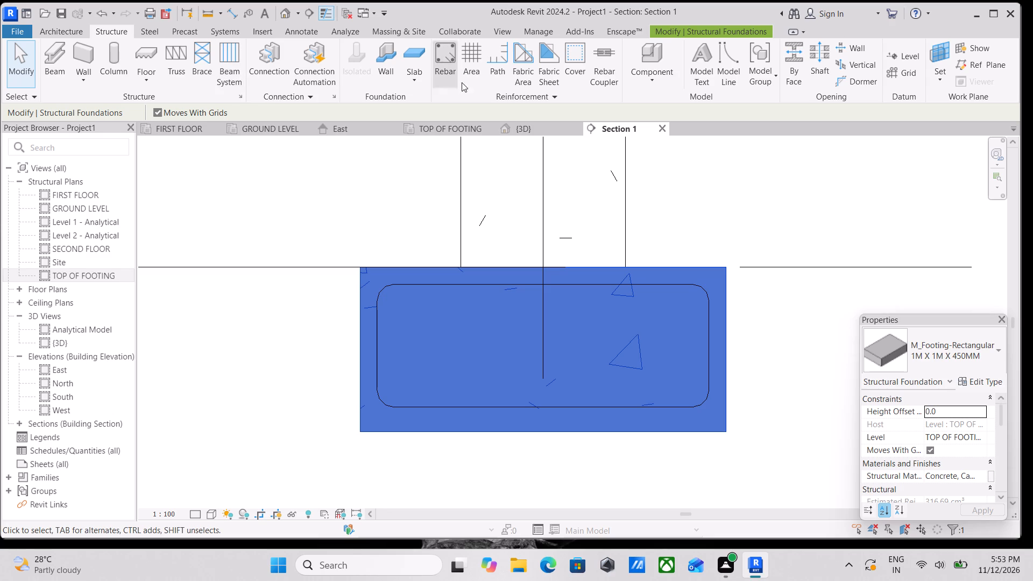
left_click(563, 69)
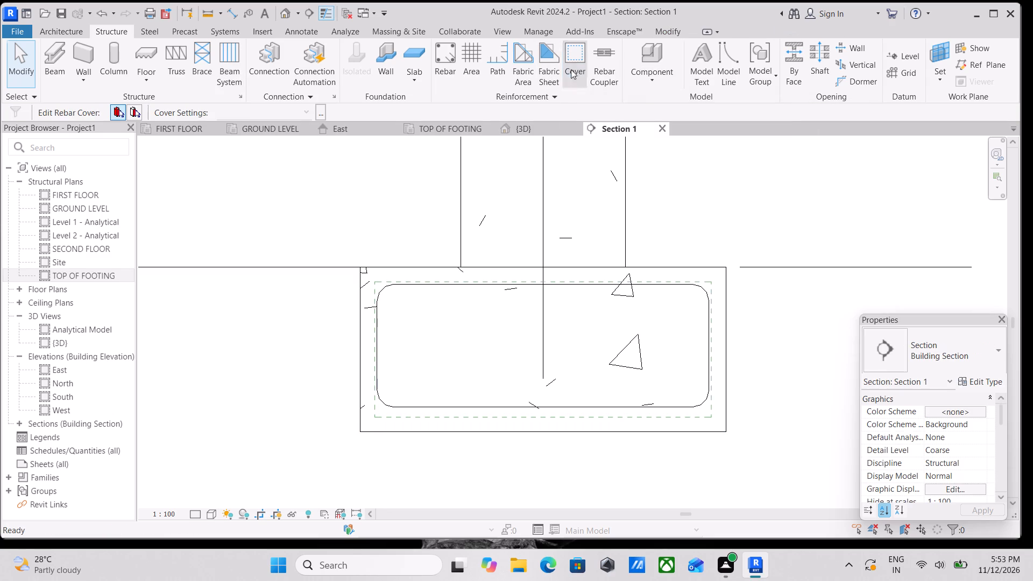
left_click(382, 271)
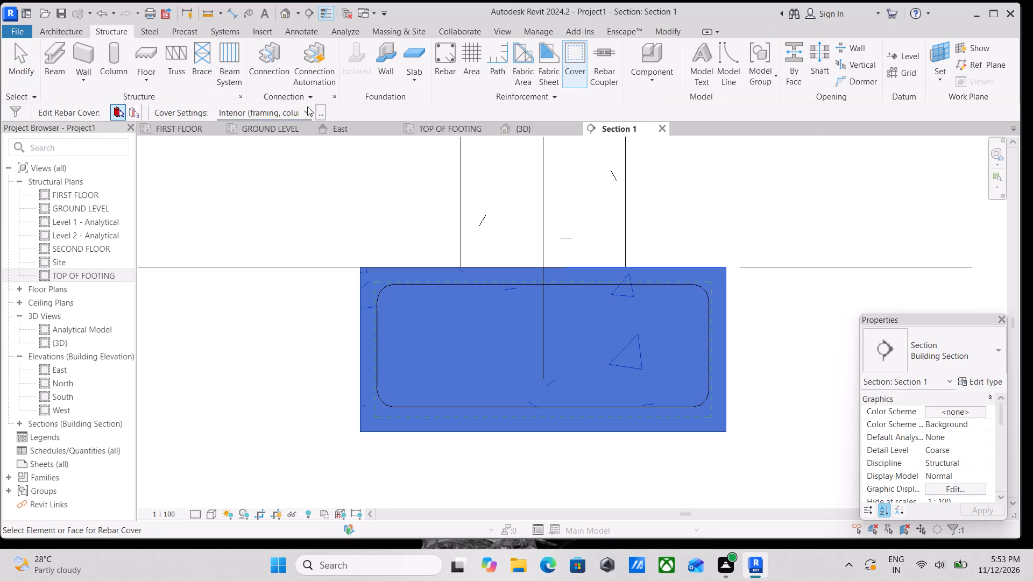
left_click(307, 107)
scroll(297, 140, "up", 3)
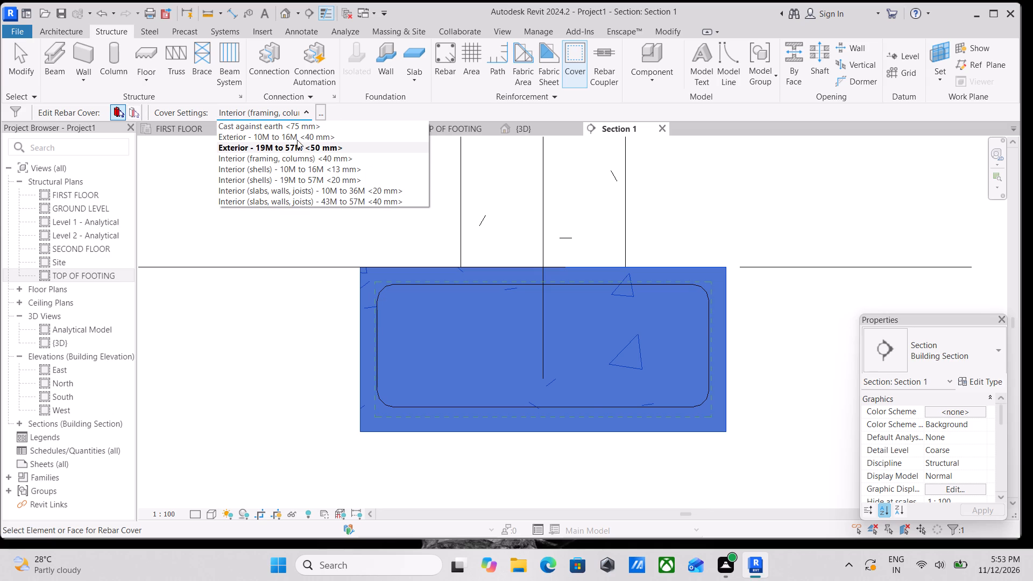
scroll(330, 212, "down", 1)
scroll(334, 201, "up", 2)
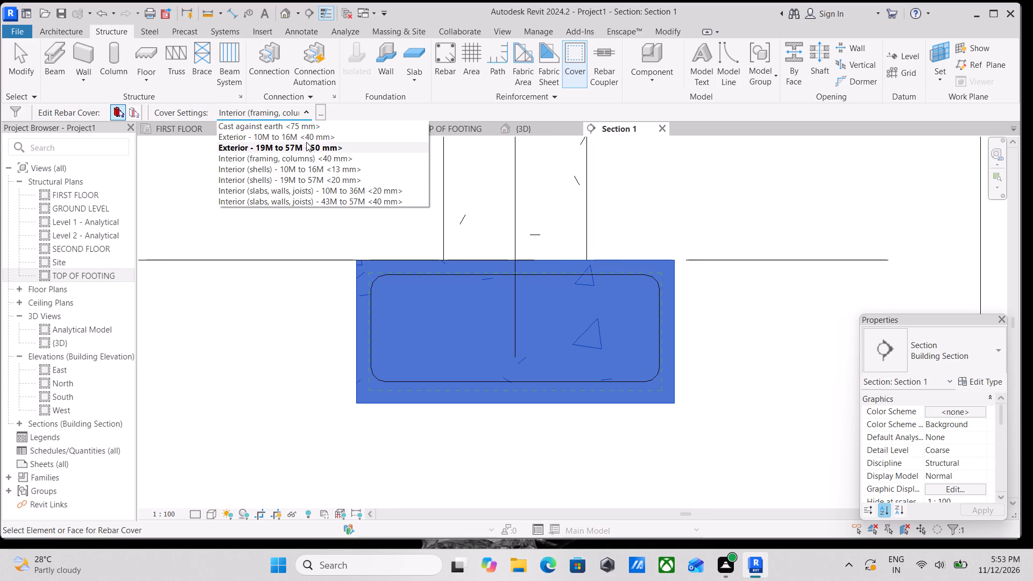
left_click(330, 170)
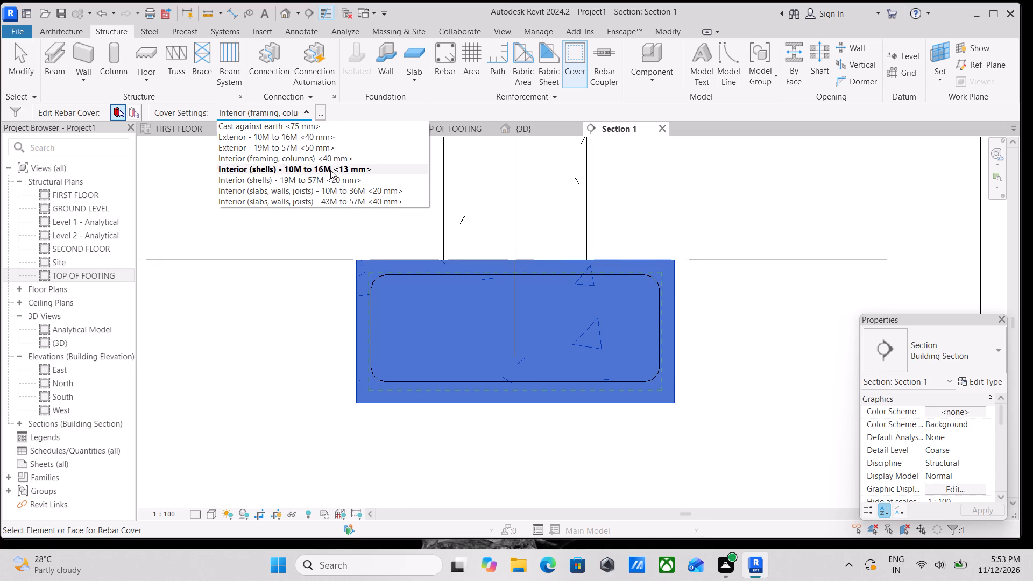
scroll(512, 291, "up", 1)
middle_click_drag(512, 291, 416, 329)
key("Escape")
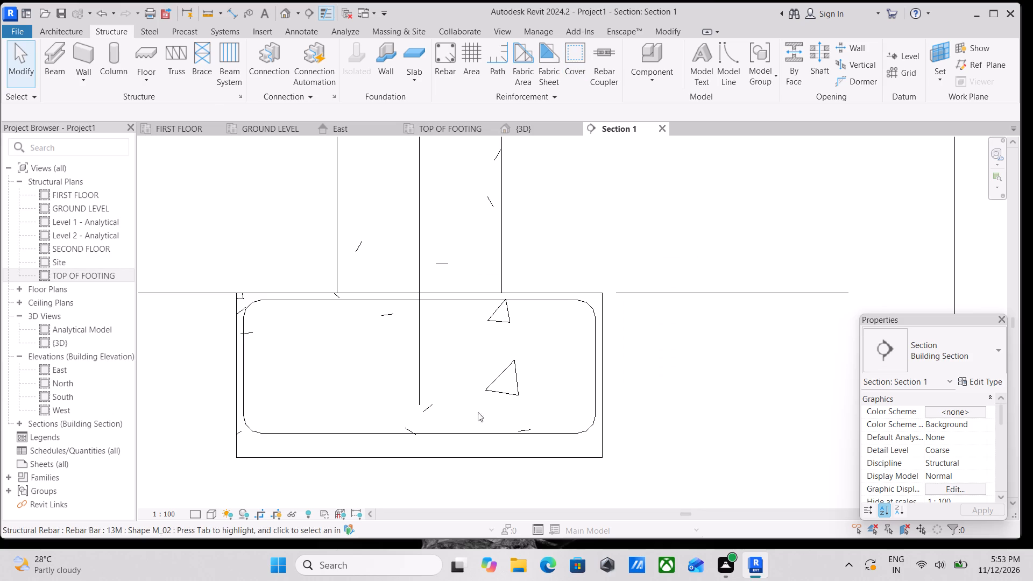
Set the section view's detail level to Fine.
middle_click_drag(503, 406, 490, 382)
left_click(210, 515)
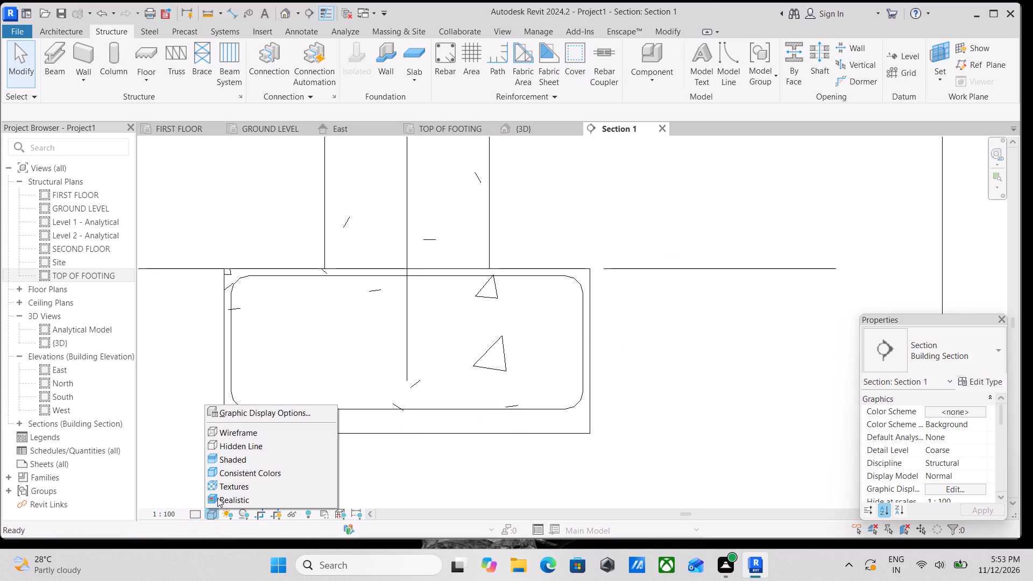
left_click(199, 516)
left_click(201, 500)
Move both legs of the bottom rebar inward inside the top bar's legs, making its B length about 930 mm.
middle_click_drag(339, 394, 343, 396)
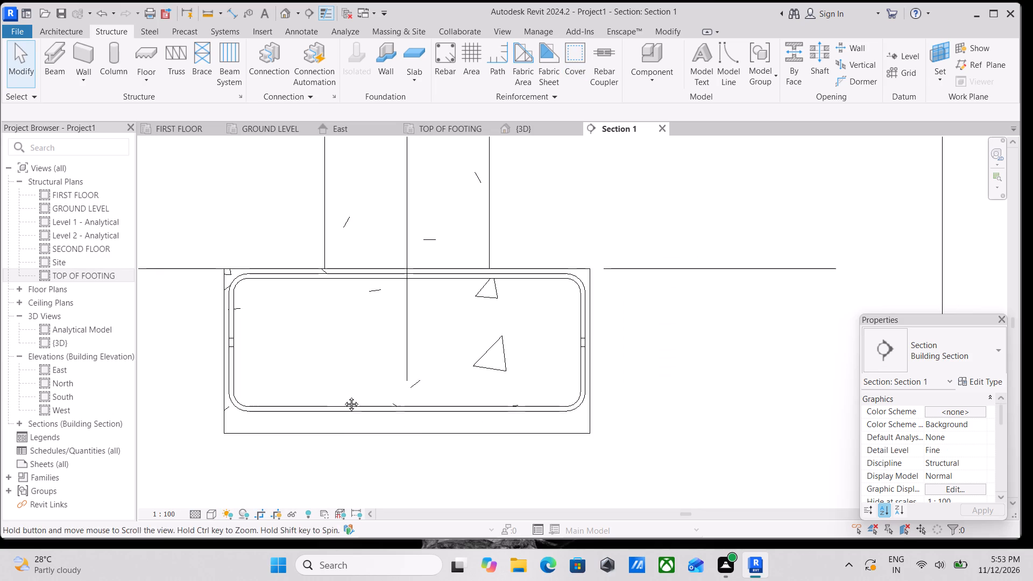
middle_click_drag(343, 396, 397, 444)
left_click(409, 455)
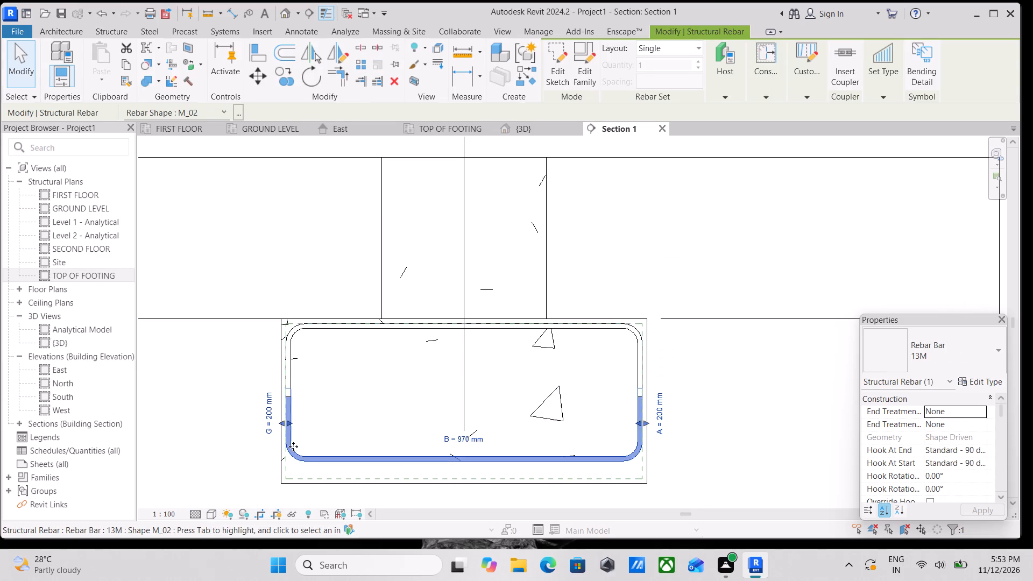
left_click_drag(286, 424, 292, 427)
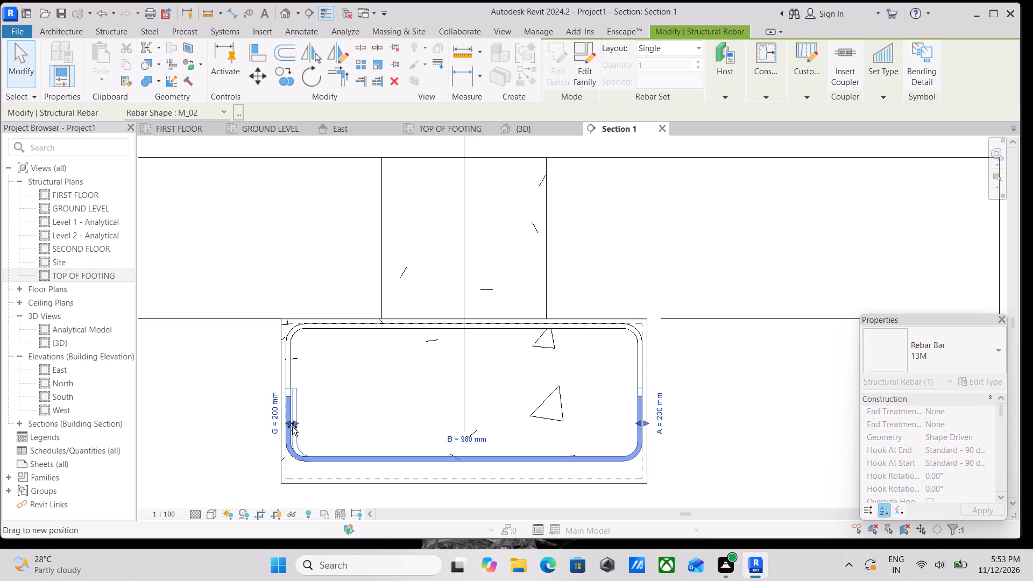
left_click_drag(292, 427, 293, 427)
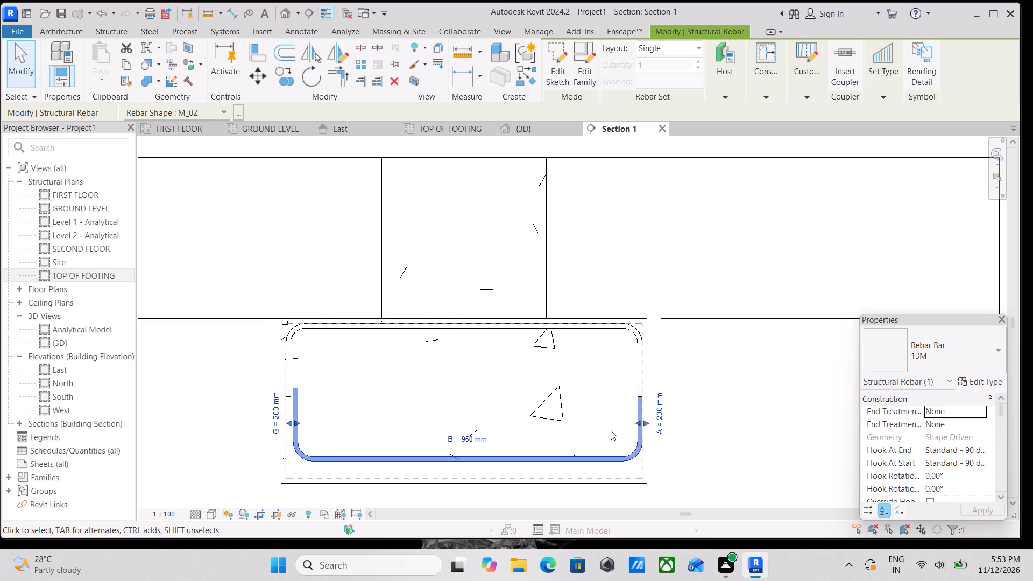
left_click_drag(638, 424, 633, 431)
scroll(633, 431, "up", 3)
left_click(633, 422)
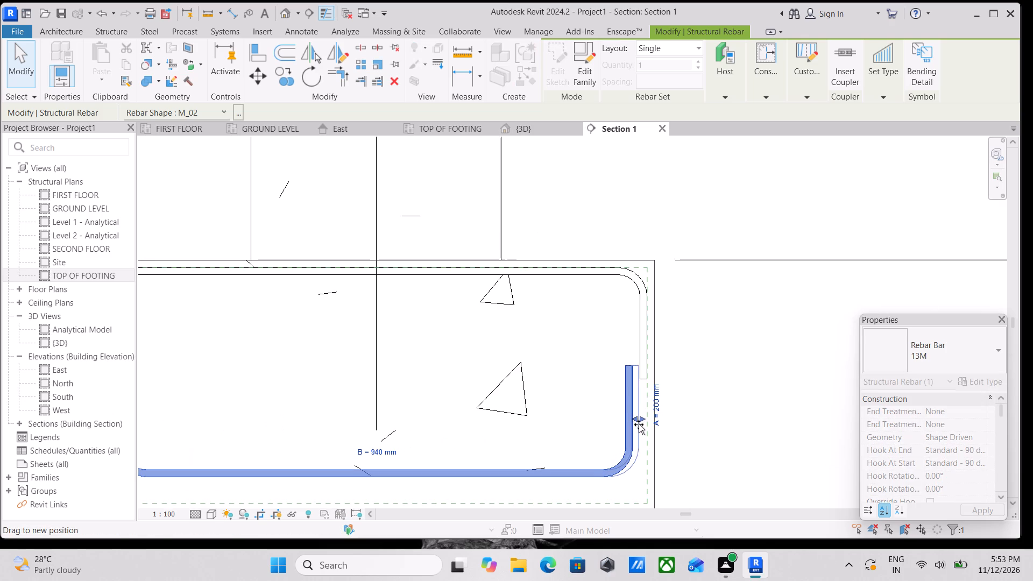
scroll(564, 429, "down", 1)
middle_click_drag(564, 429, 579, 410)
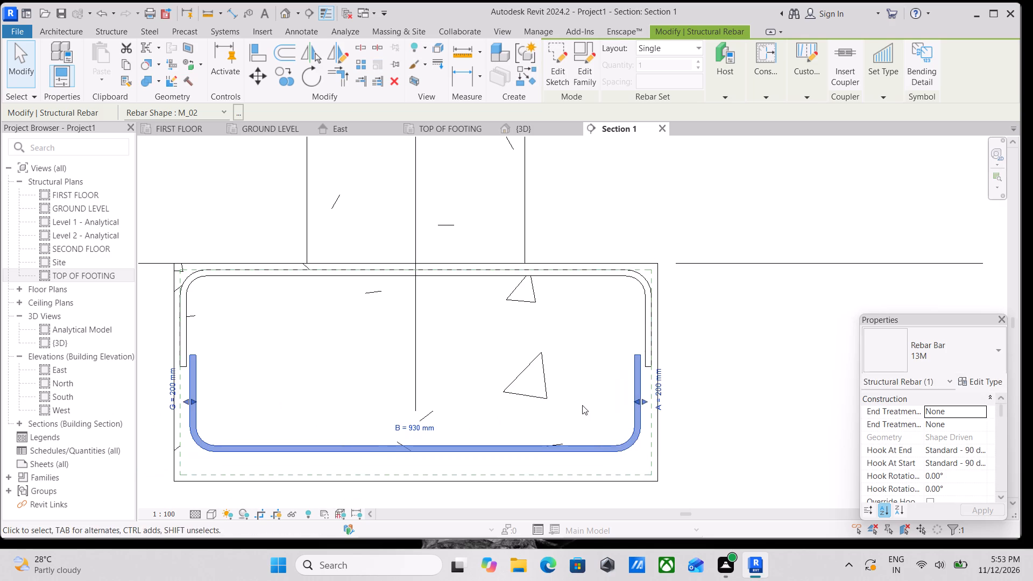
key("Escape")
Show the bottom rebar unobscured in the {3D} view through its view visibility states.
left_click(588, 448)
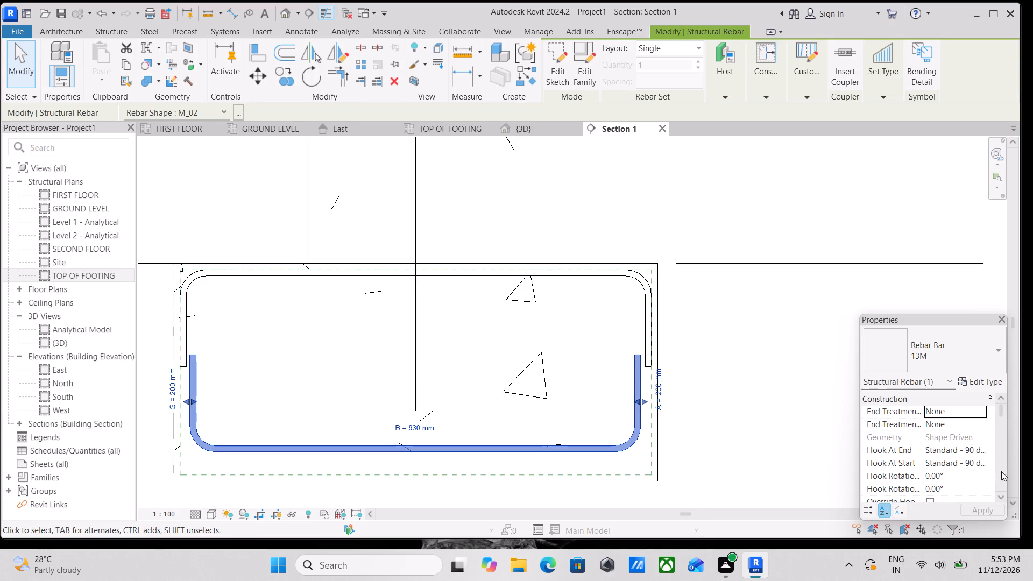
scroll(967, 472, "down", 5)
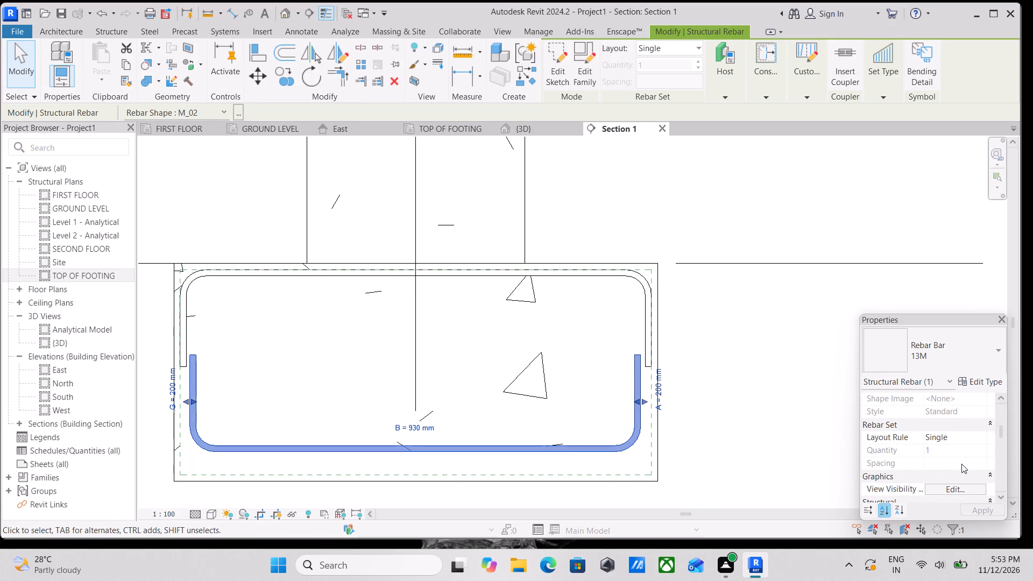
scroll(961, 464, "down", 1)
left_click(951, 450)
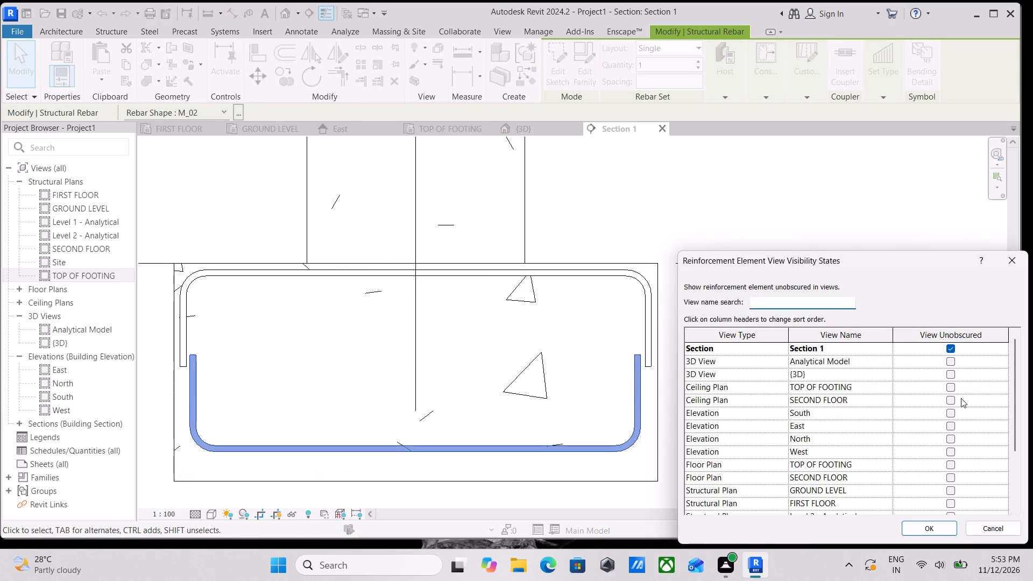
left_click(951, 370)
left_click(928, 525)
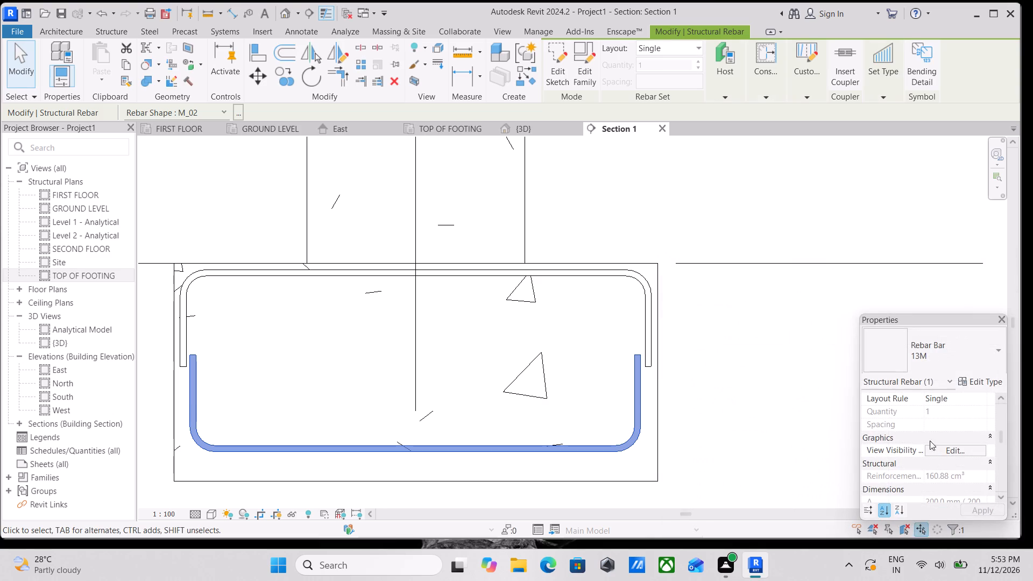
Review the bottom rebar's rebar set, graphics and dimension properties.
scroll(948, 450, "down", 6)
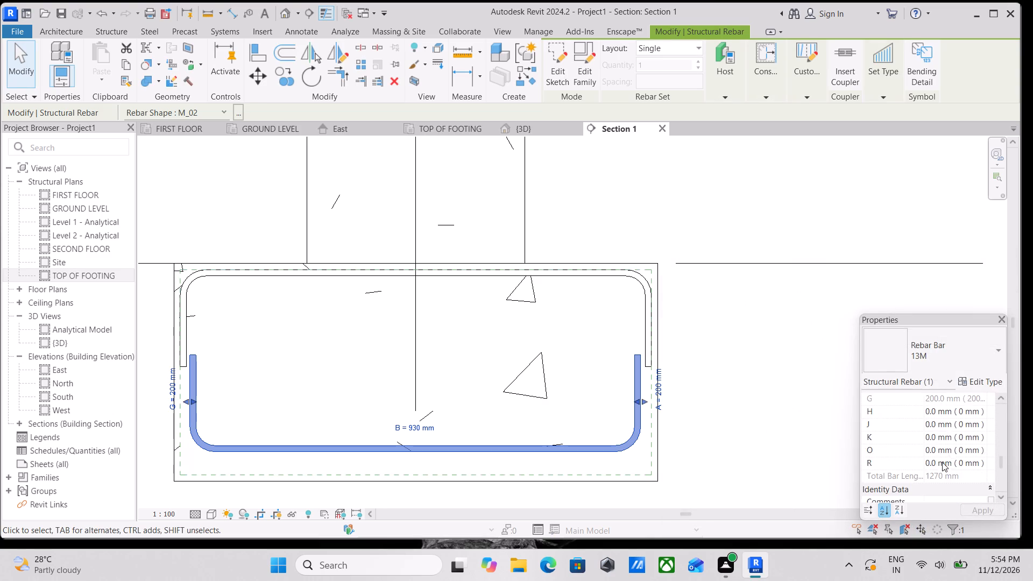
scroll(942, 462, "down", 11)
scroll(942, 462, "up", 6)
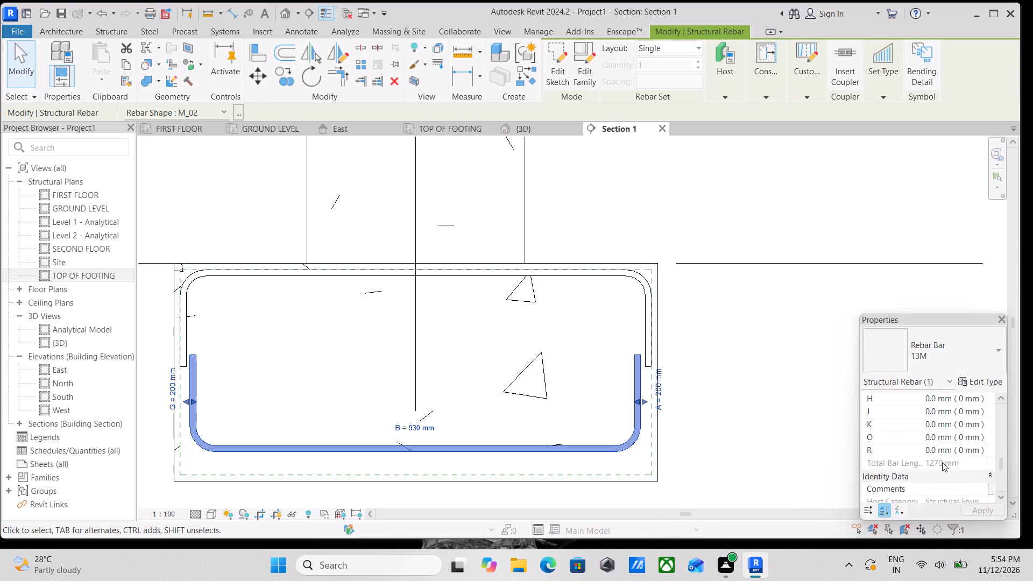
scroll(942, 462, "up", 9)
scroll(942, 462, "down", 4)
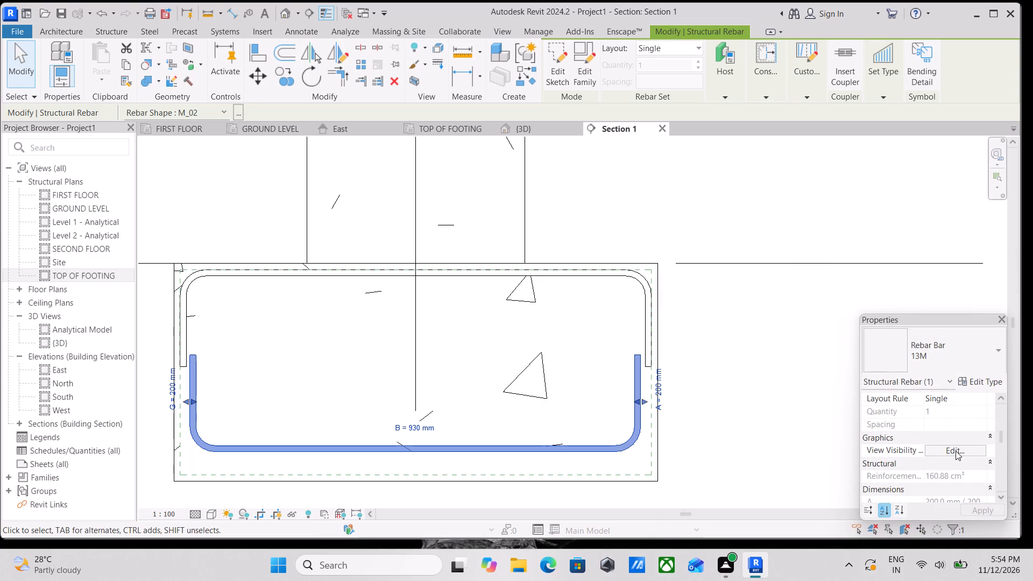
Set the bottom rebar's layout rule to Maximum Spacing with a spacing of 120 mm.
scroll(726, 283, "up", 3)
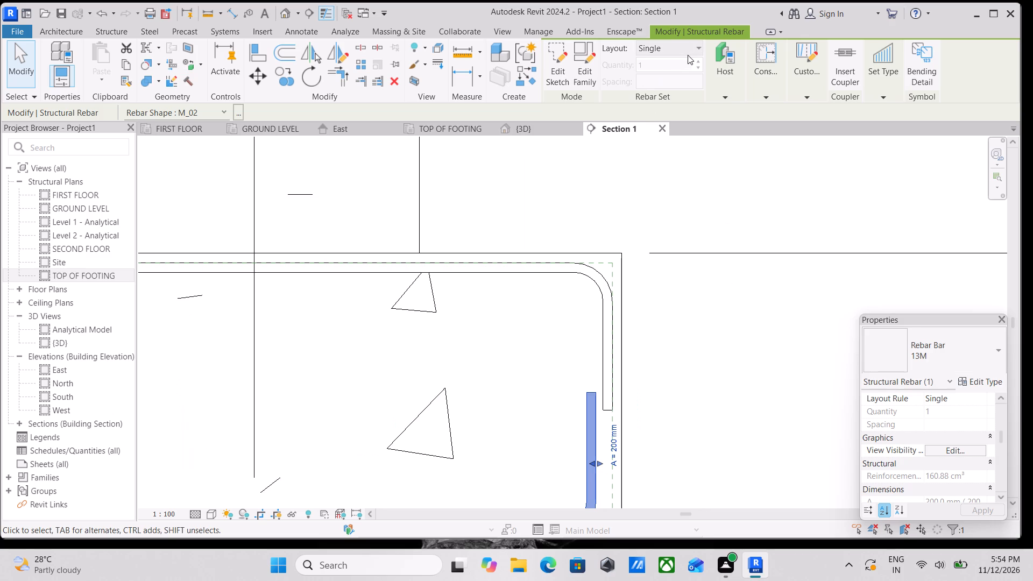
left_click(688, 55)
left_click(691, 97)
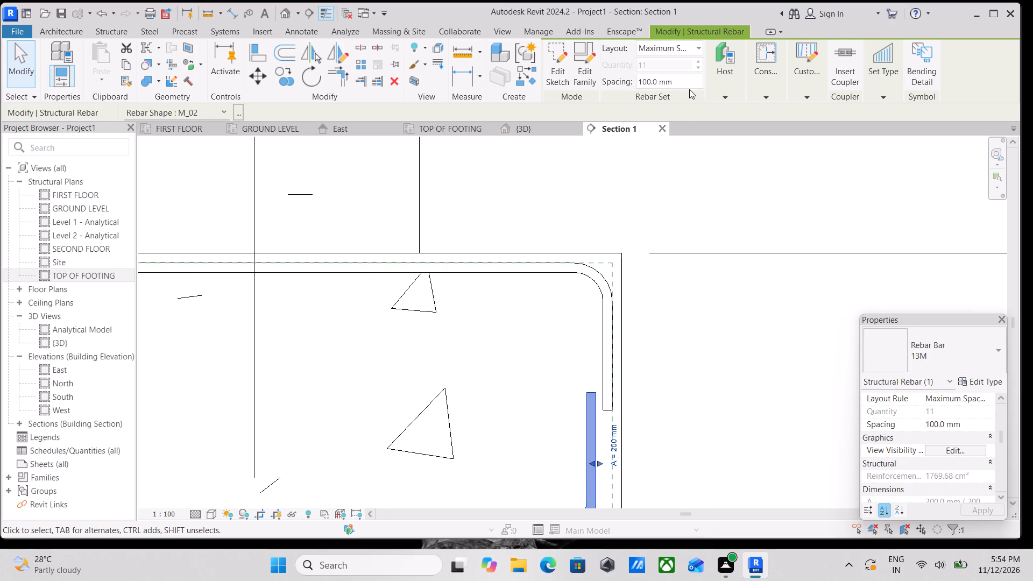
left_click_drag(706, 81, 600, 85)
type("120")
type("MM")
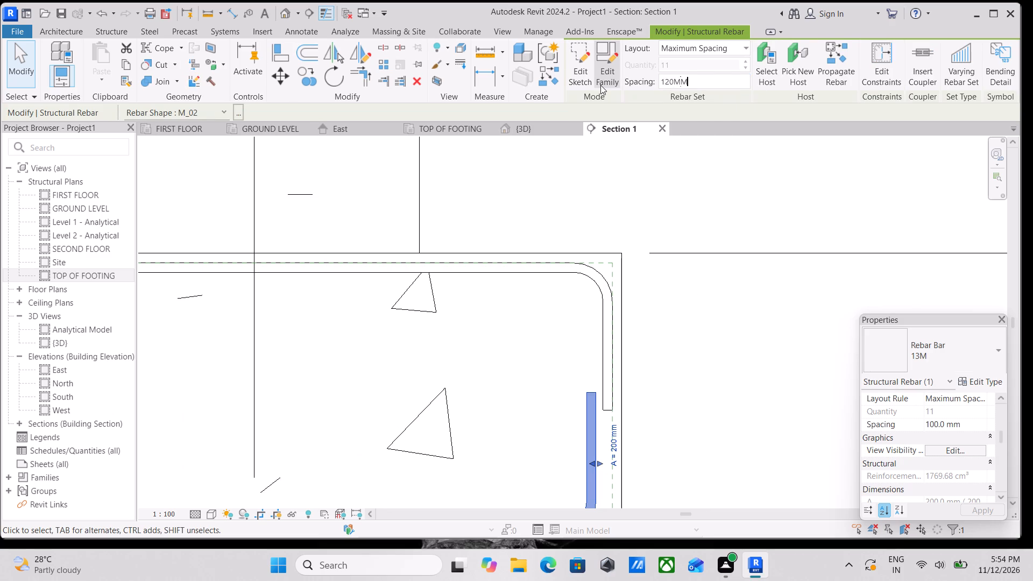
key("Return")
Set the top rebar's layout rule to Maximum Spacing with a spacing of 120 mm.
scroll(541, 252, "down", 1)
middle_click_drag(540, 252, 540, 252)
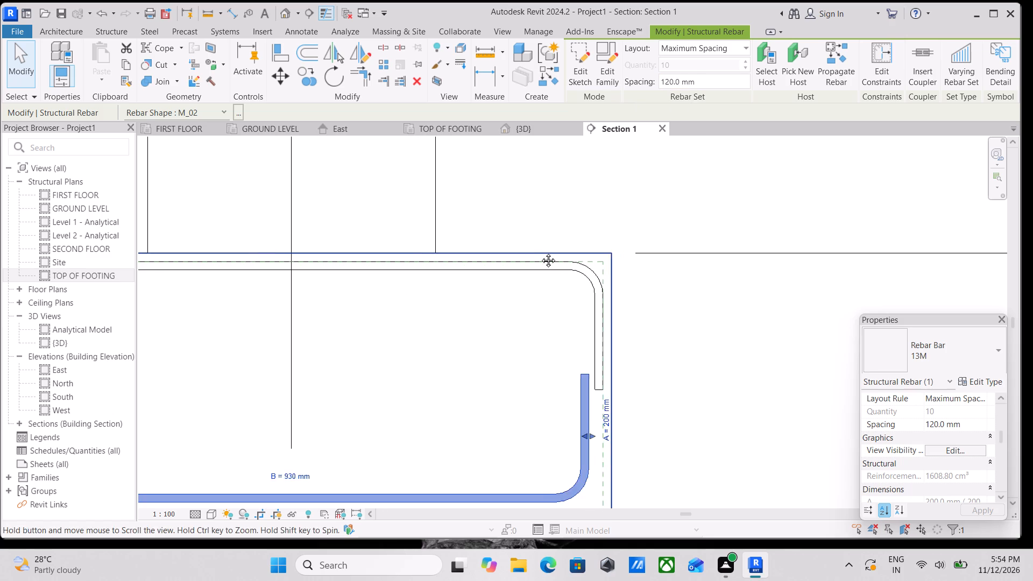
middle_click_drag(540, 252, 673, 250)
scroll(719, 290, "down", 1)
middle_click_drag(718, 290, 738, 271)
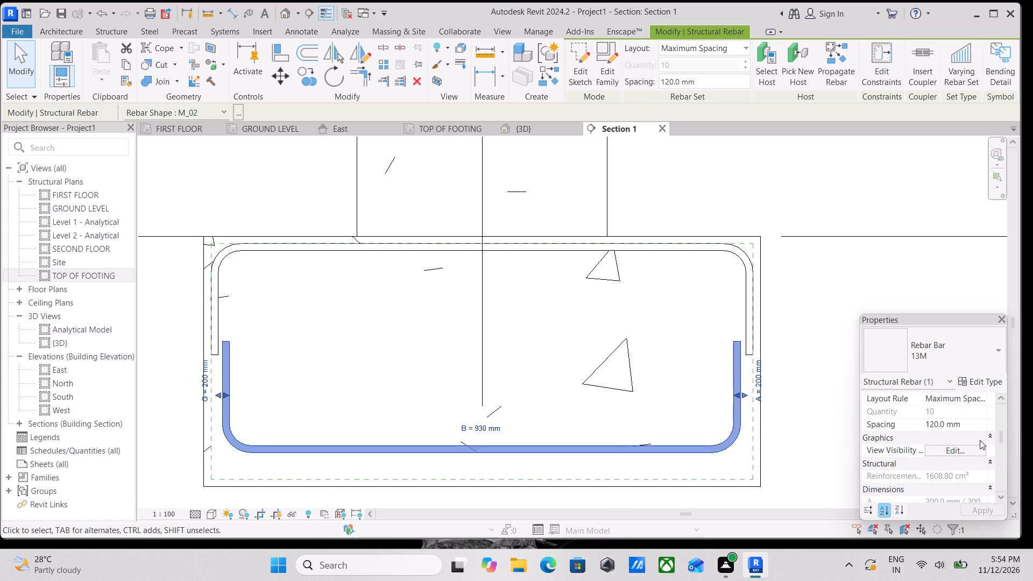
scroll(932, 454, "down", 3)
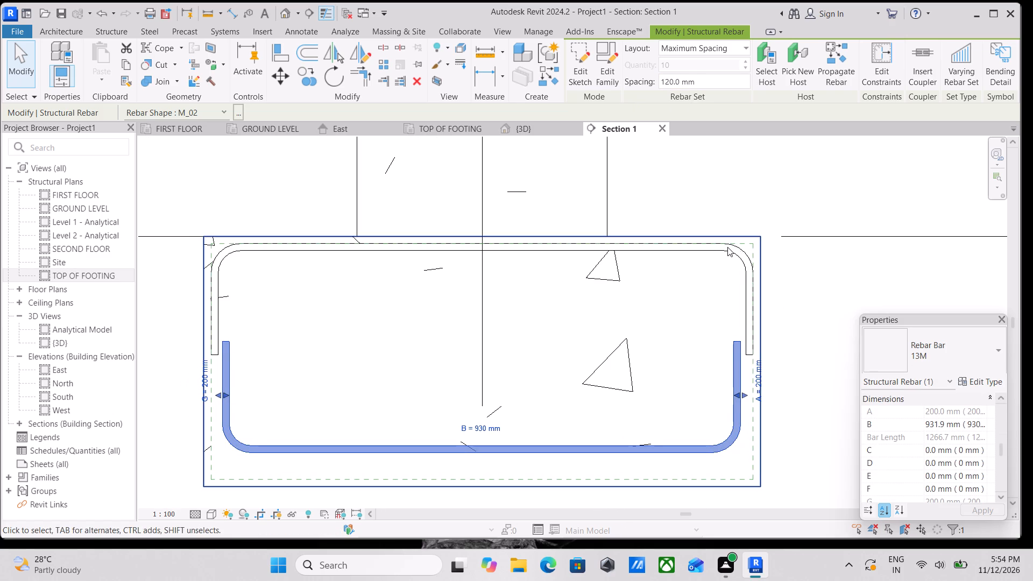
left_click(727, 247)
left_click(683, 47)
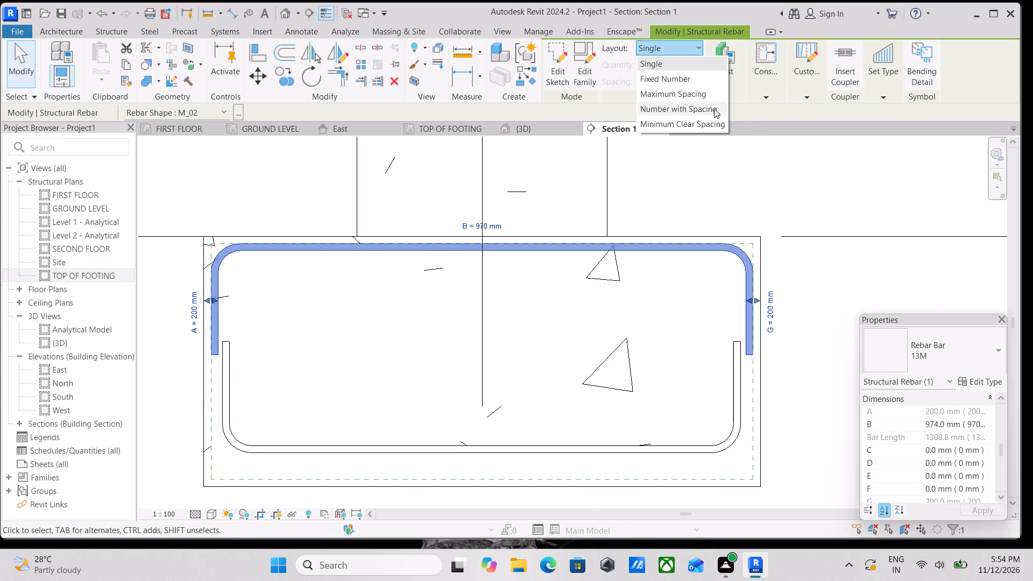
left_click(697, 95)
left_click_drag(717, 83, 633, 87)
type("120MM")
key("Return")
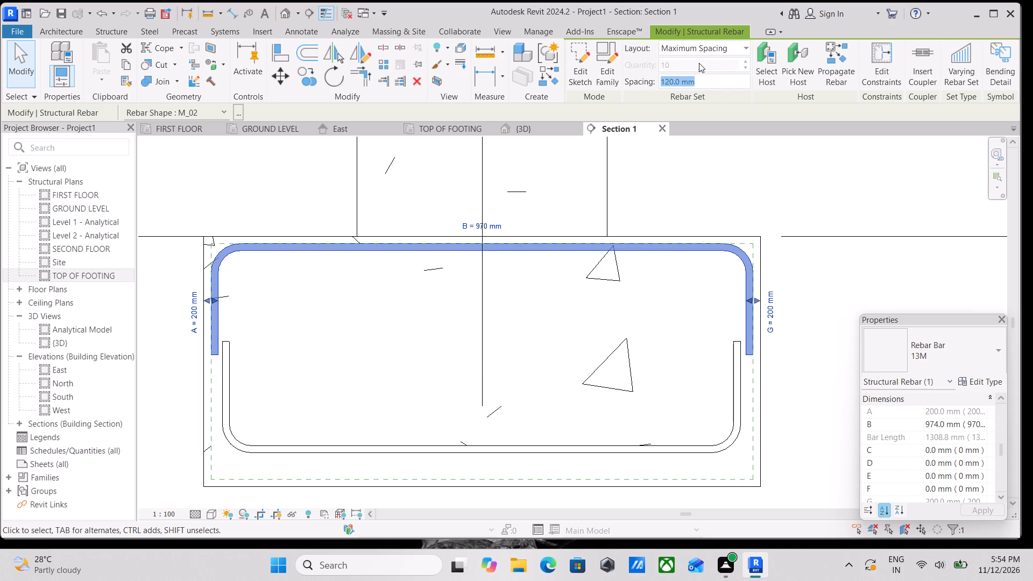
left_click(699, 63)
Show the top rebar unobscured in the {3D} view through its view visibility states.
scroll(549, 265, "down", 1)
middle_click_drag(549, 265, 563, 258)
scroll(933, 425, "down", 1)
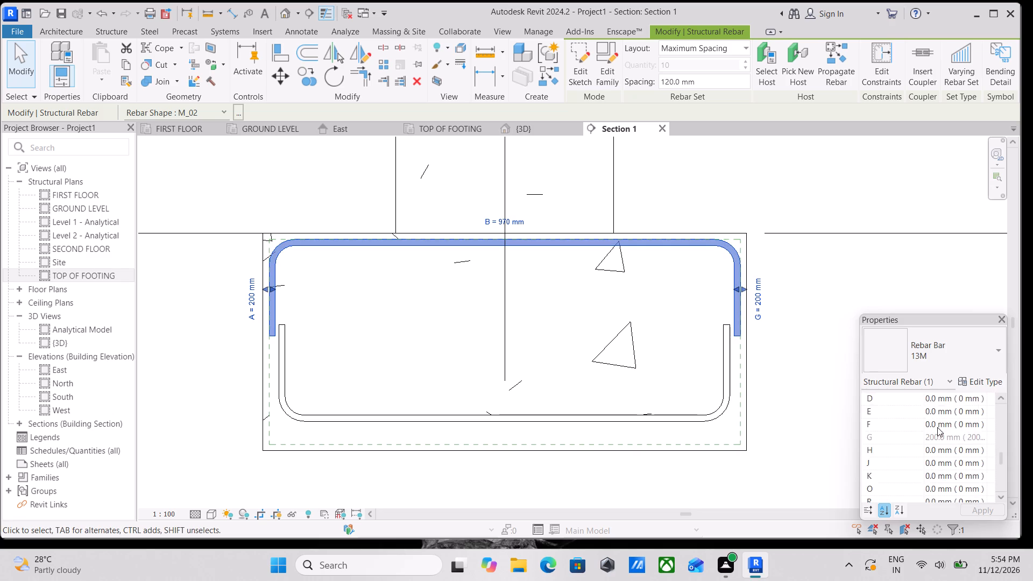
scroll(937, 427, "down", 8)
scroll(936, 450, "up", 6)
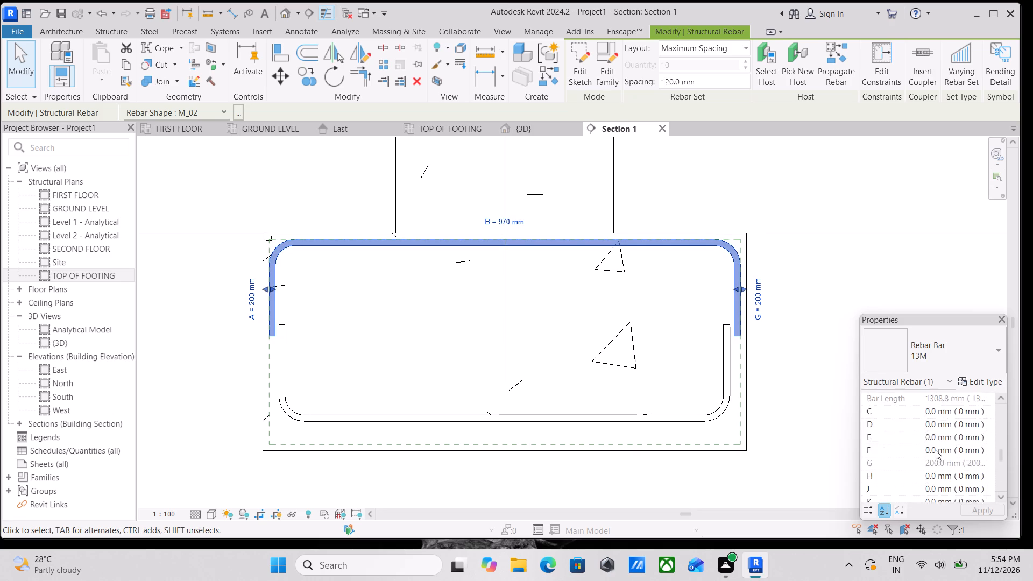
scroll(936, 450, "up", 10)
scroll(936, 450, "down", 4)
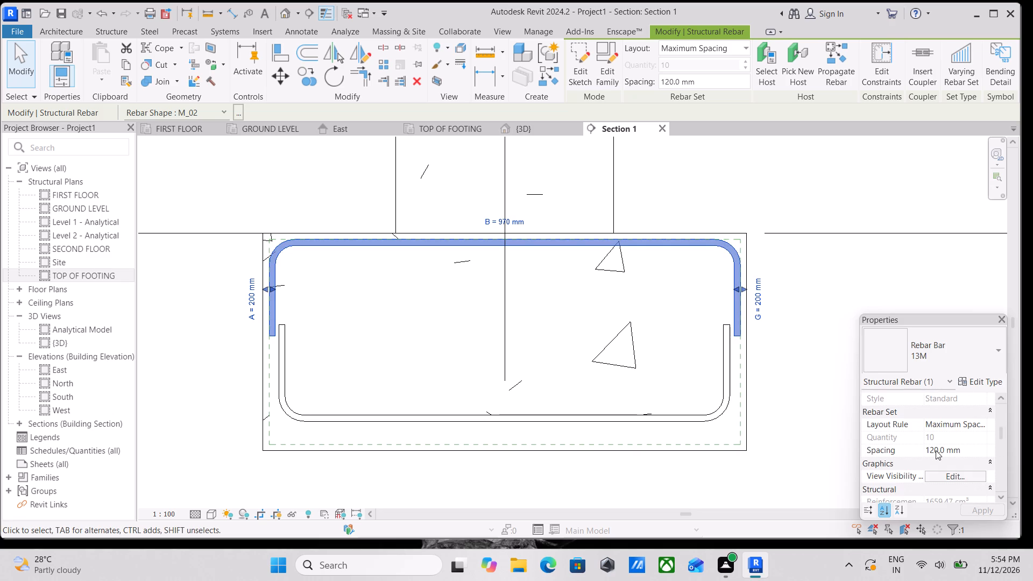
left_click(956, 470)
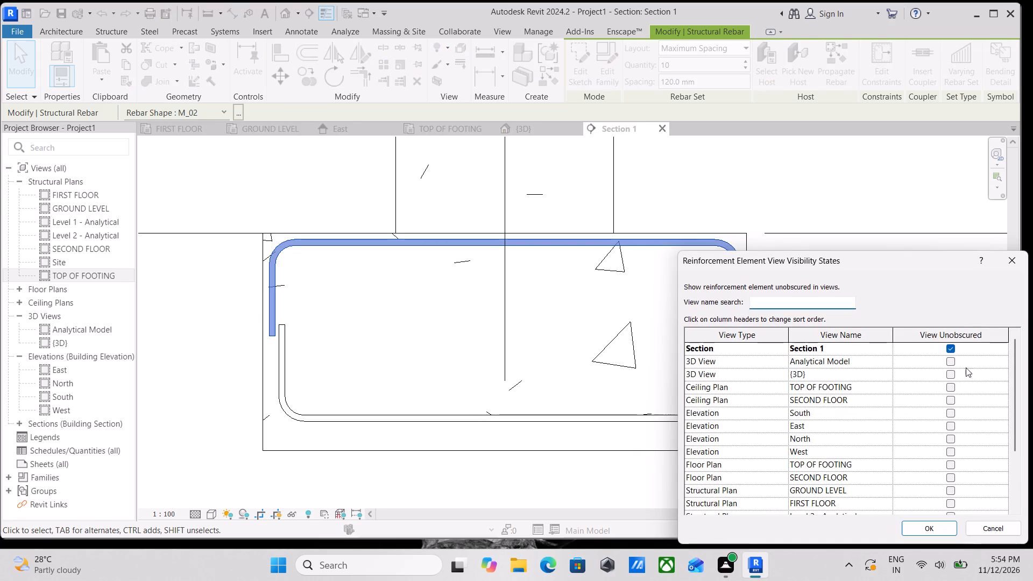
left_click(951, 373)
left_click(930, 522)
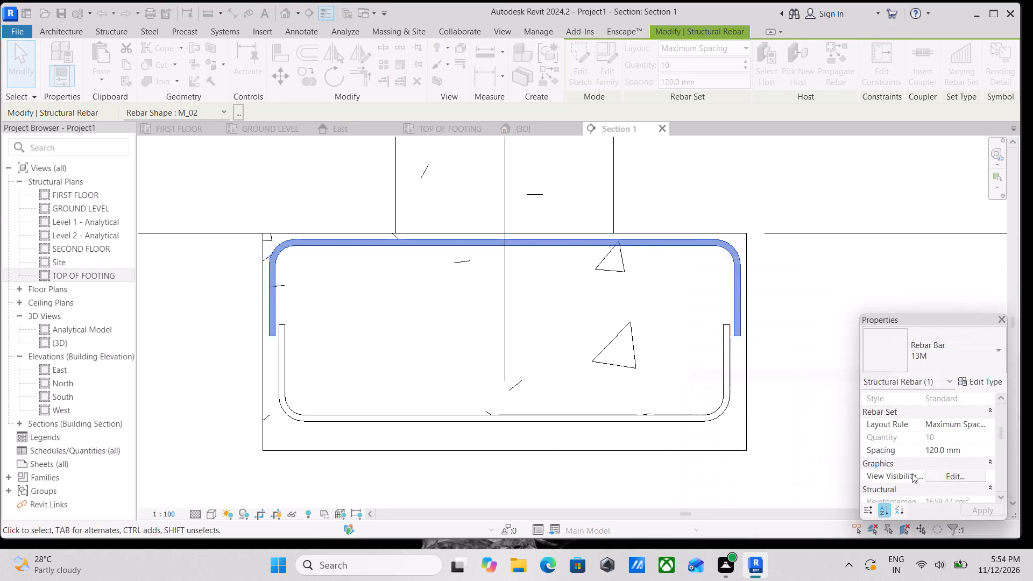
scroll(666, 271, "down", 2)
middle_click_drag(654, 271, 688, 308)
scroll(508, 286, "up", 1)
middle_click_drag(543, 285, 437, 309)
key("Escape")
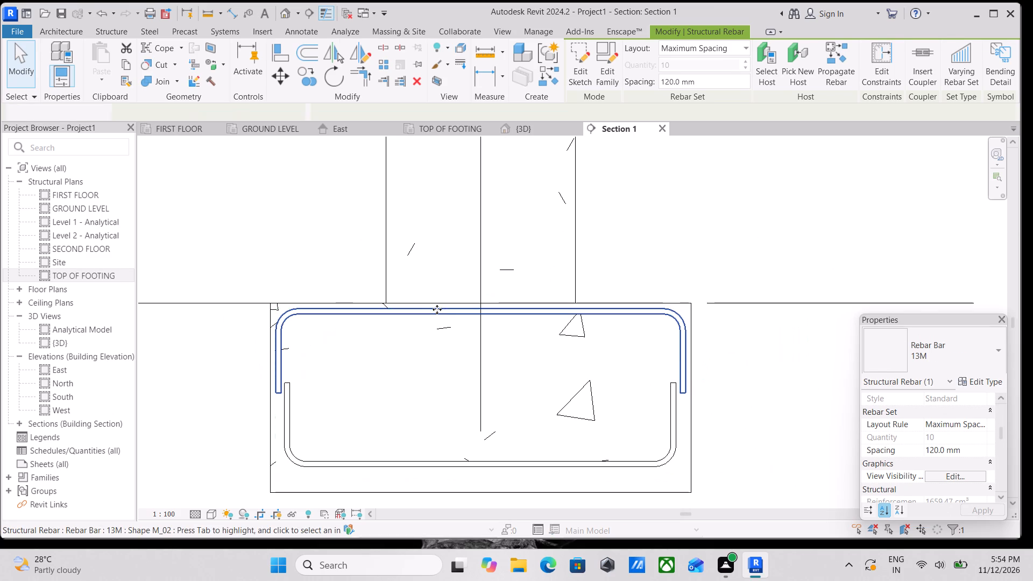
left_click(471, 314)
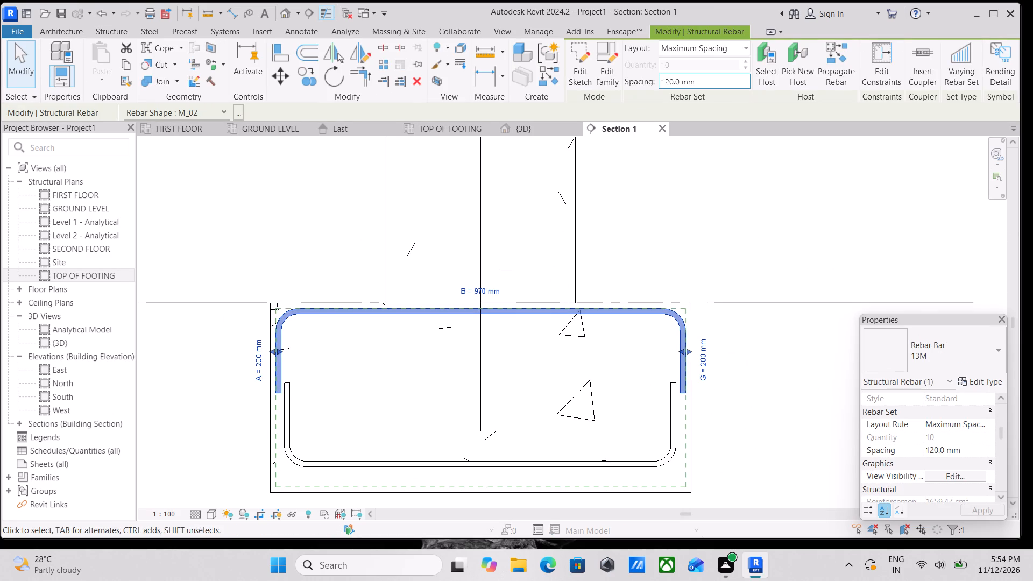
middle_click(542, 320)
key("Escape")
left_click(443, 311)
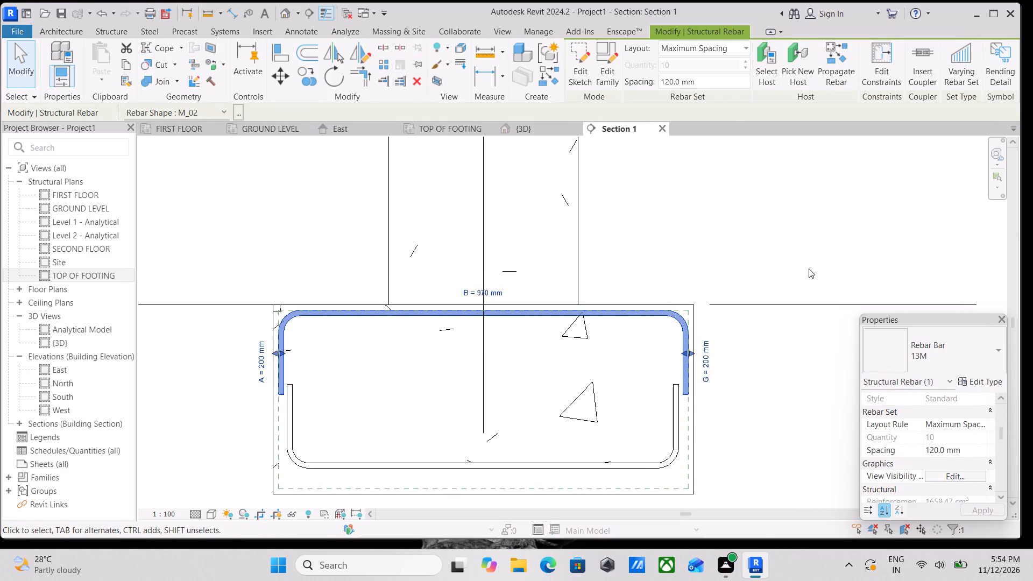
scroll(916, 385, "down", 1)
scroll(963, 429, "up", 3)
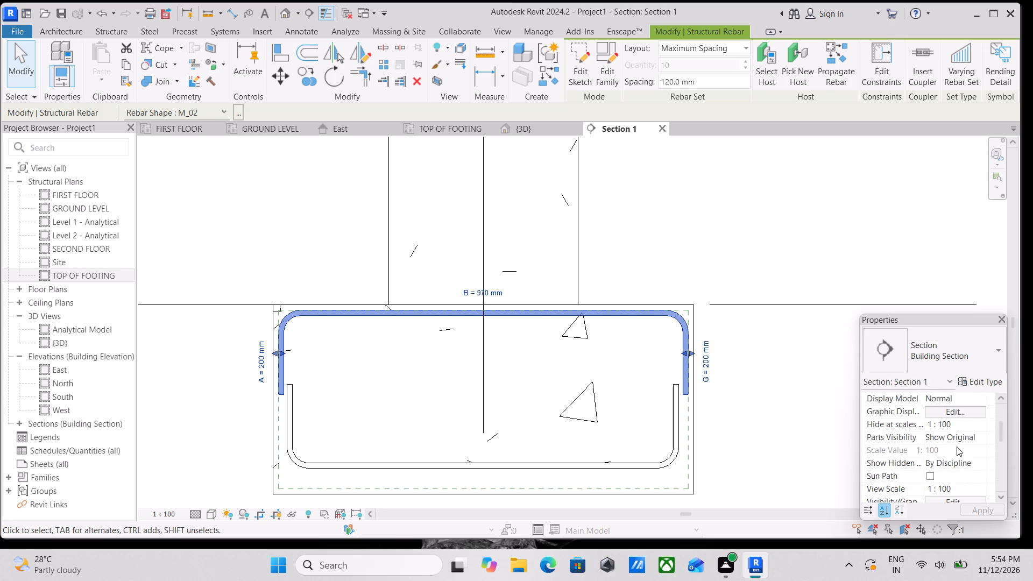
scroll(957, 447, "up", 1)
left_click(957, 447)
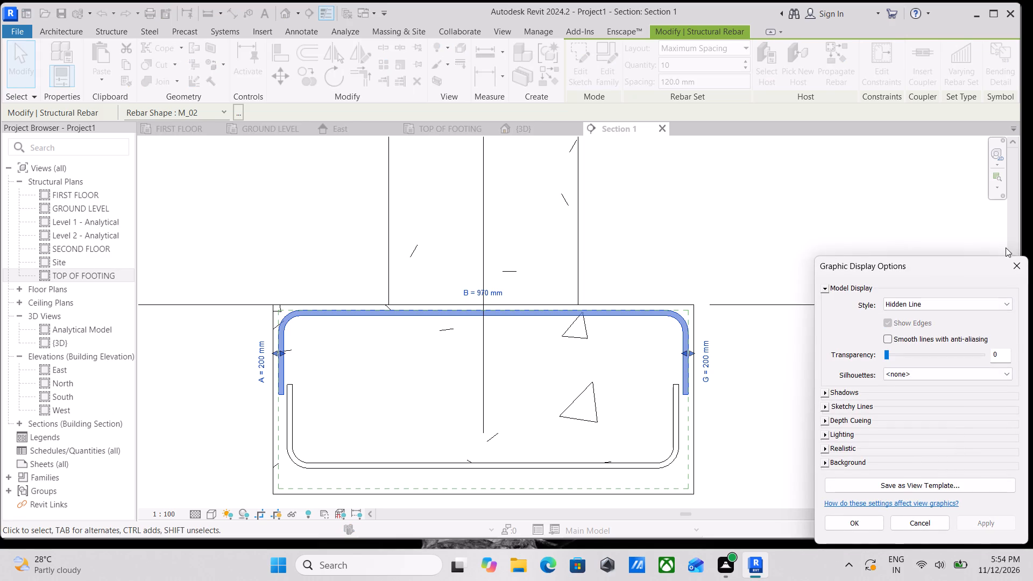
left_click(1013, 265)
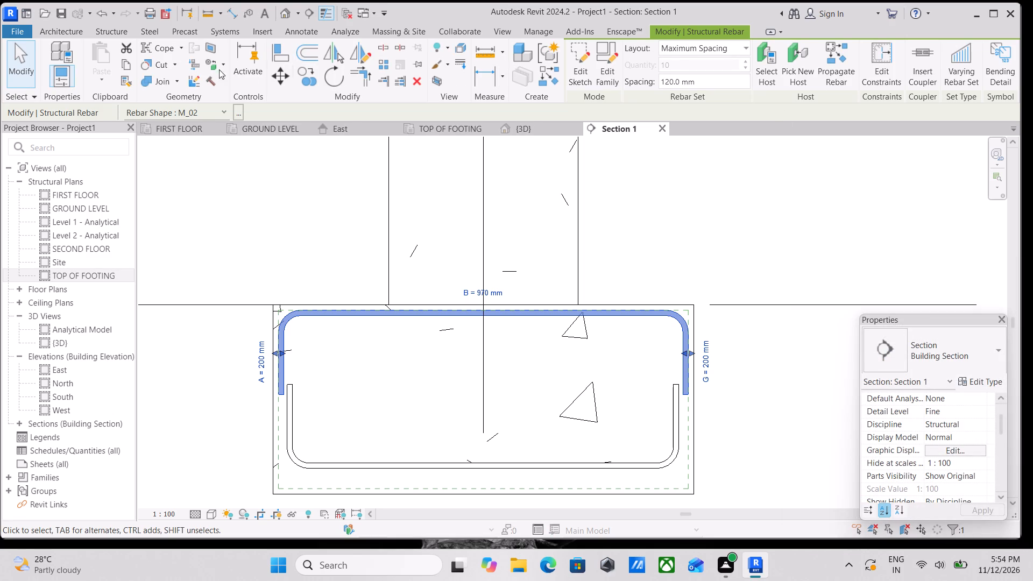
Place a 13M rebar of shape M_02 Perpendicular to Cover inside the bottom rebar's left bend, about 108 mm from the footing's left edge.
left_click(264, 28)
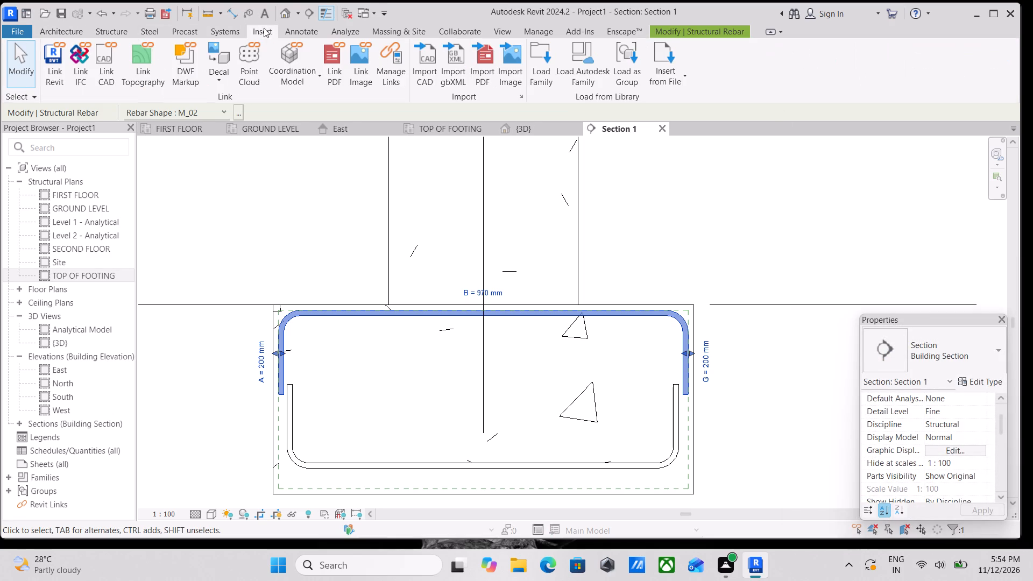
left_click(104, 32)
right_click(22, 79)
left_click(22, 79)
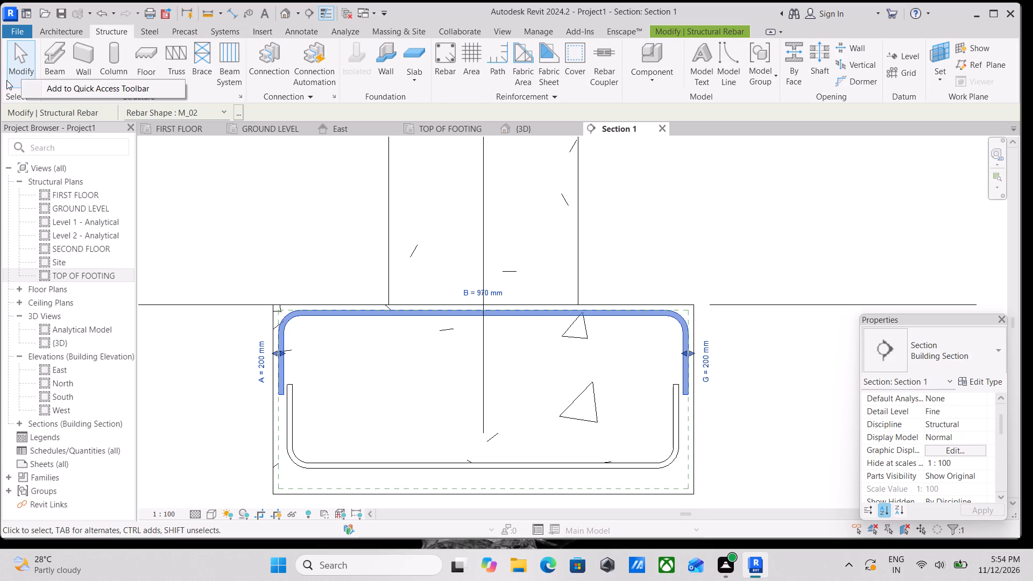
left_click(438, 59)
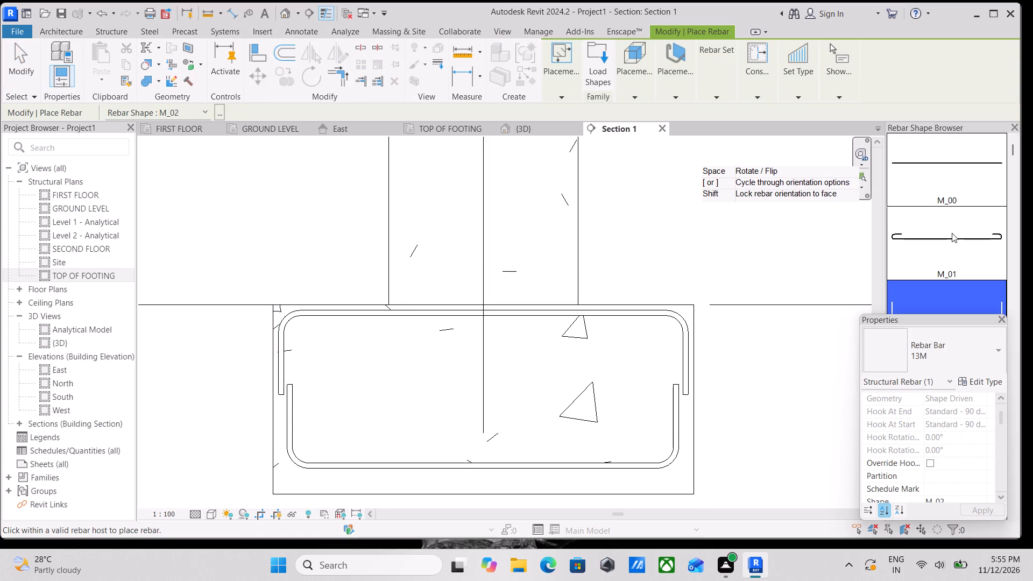
scroll(952, 233, "up", 1)
scroll(965, 443, "down", 6)
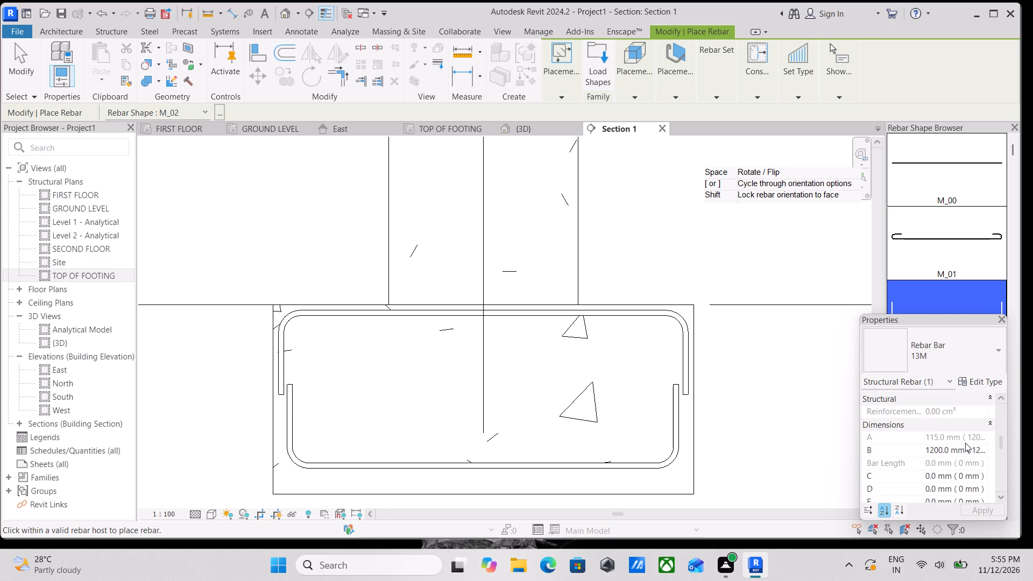
scroll(965, 443, "down", 3)
scroll(956, 463, "up", 15)
left_click(665, 90)
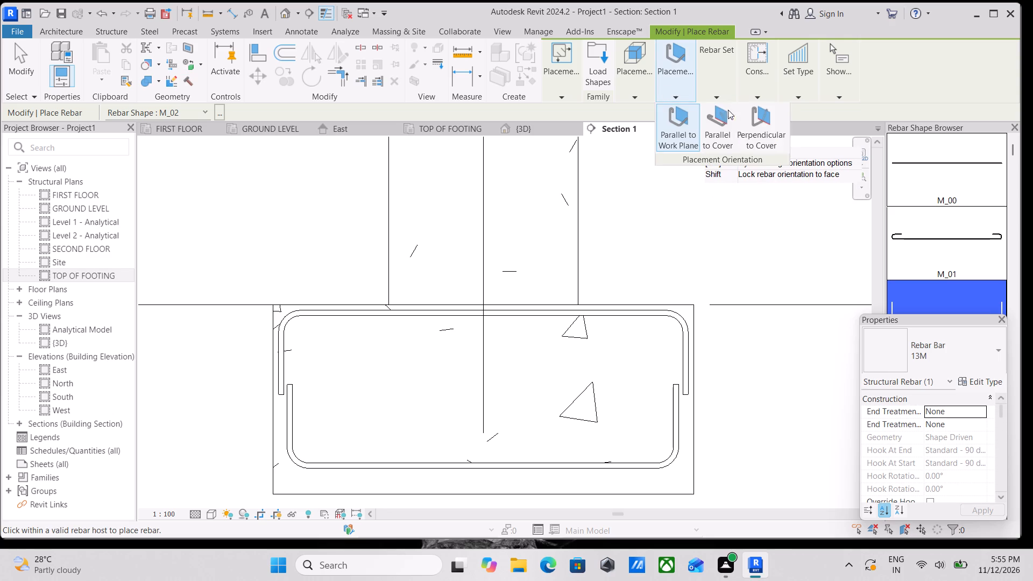
left_click(740, 121)
scroll(333, 447, "up", 4)
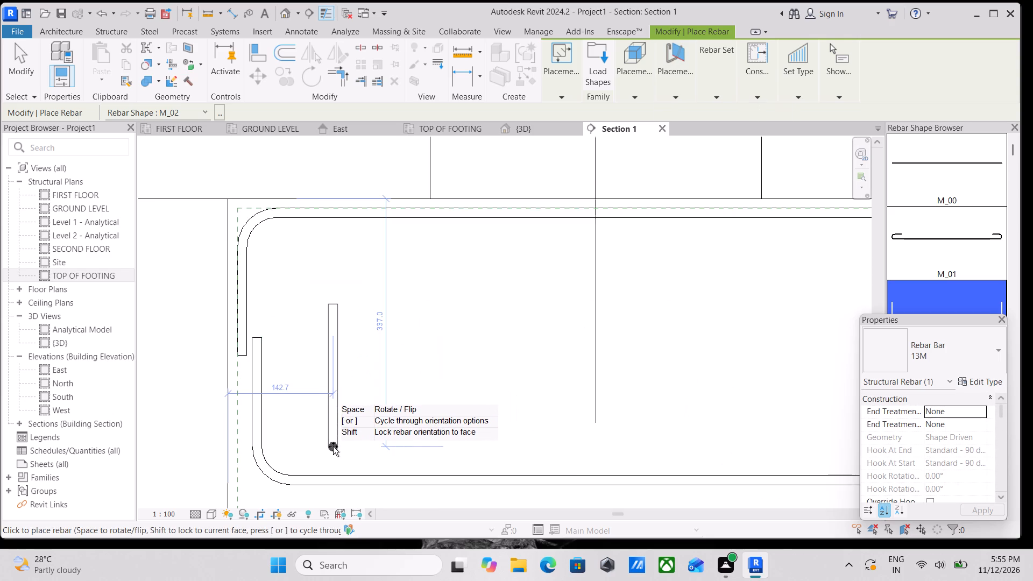
middle_click_drag(331, 446, 294, 424)
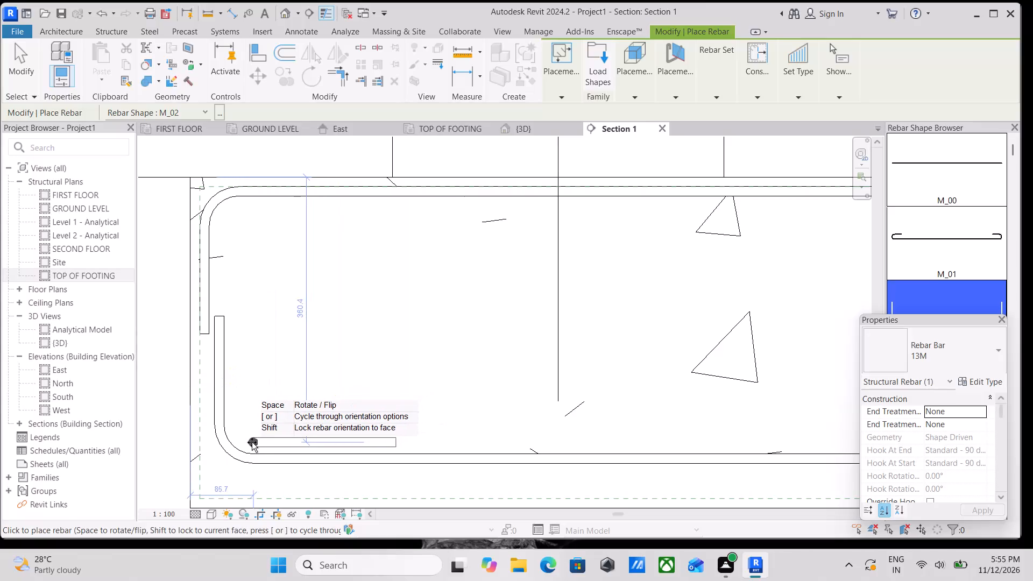
left_click(270, 439)
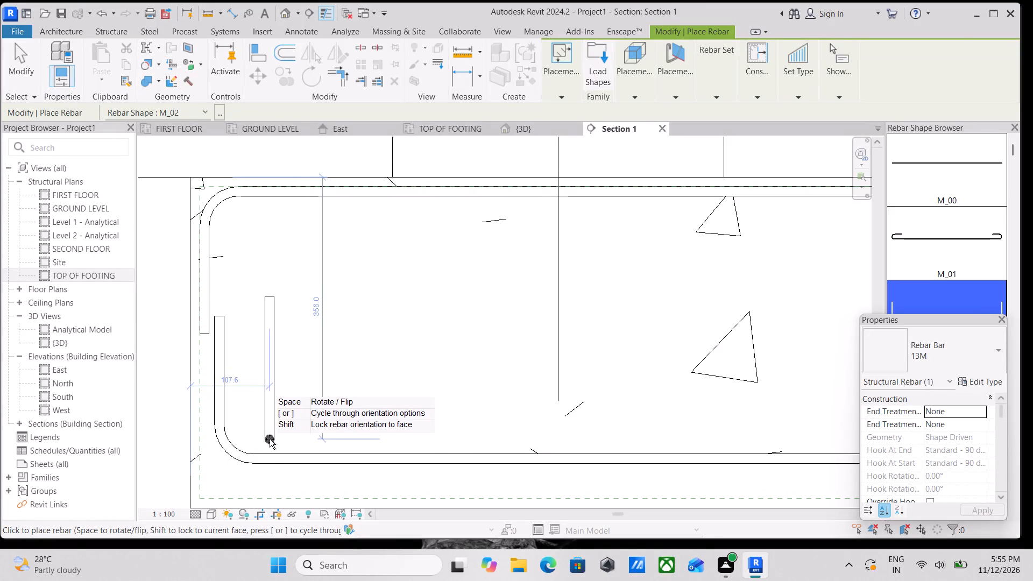
key("Escape")
key("Escape")
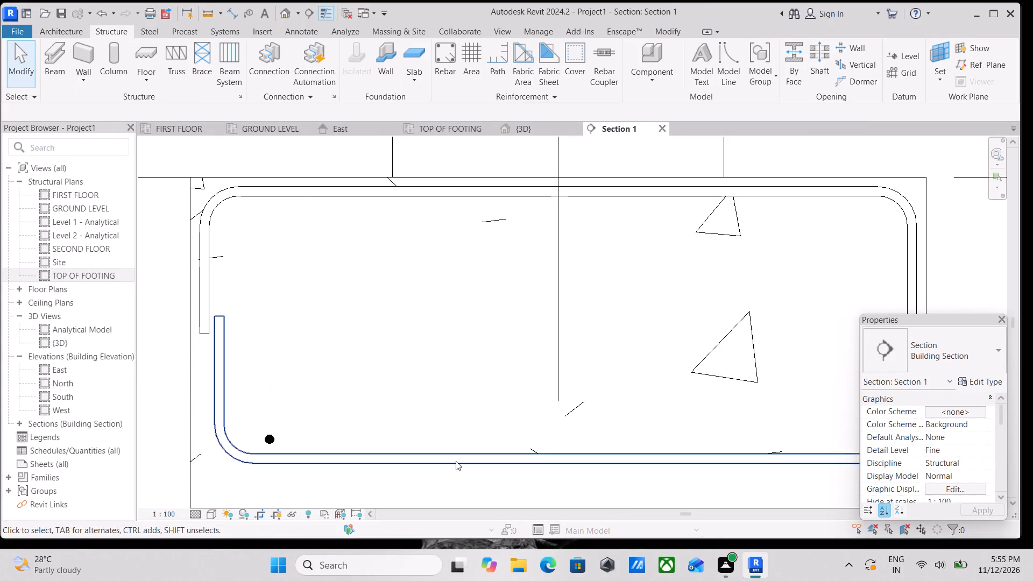
Nudge the bottom rebar downward toward the footing's bottom cover line.
left_click(456, 461)
key("Down")
key("Down")
key("Down")
key("Down")
key("Down")
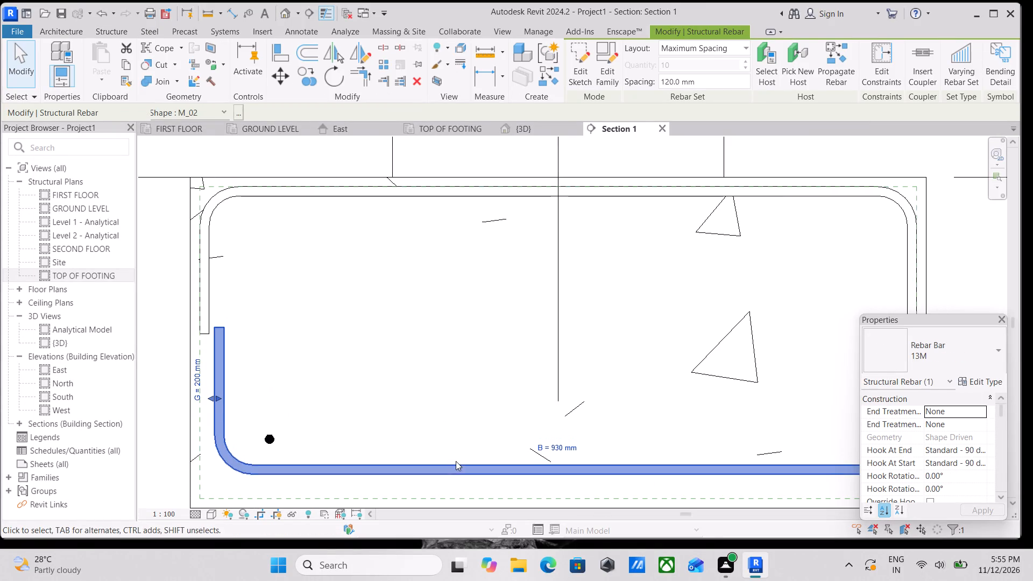
key("Down")
key("Down")
Move the bottom rebar's right leg outward toward the cover line, making its B length about 950 mm.
scroll(522, 435, "down", 2)
middle_click_drag(550, 422, 426, 406)
scroll(672, 370, "up", 1)
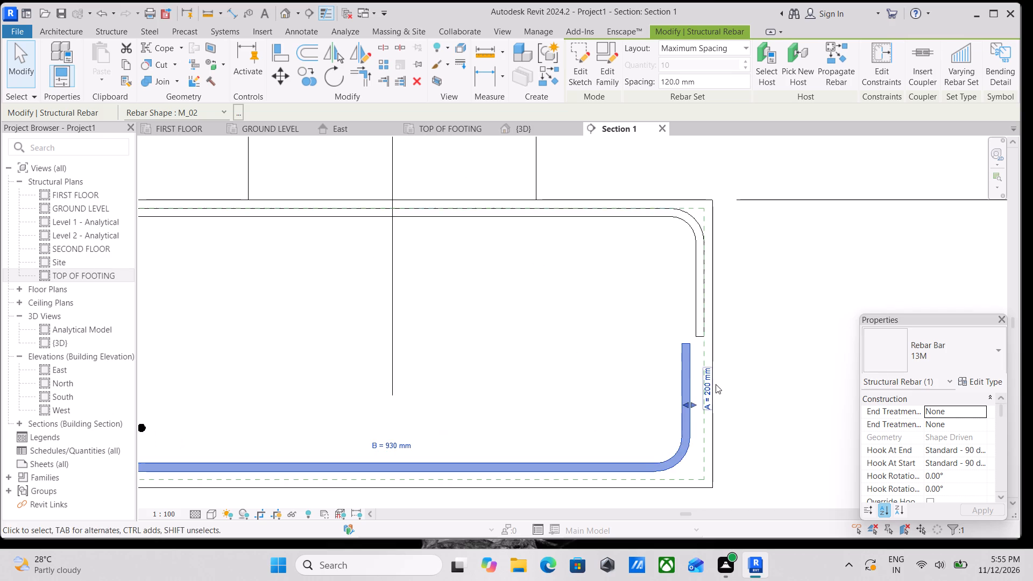
scroll(713, 391, "up", 3)
left_click_drag(683, 410, 688, 412)
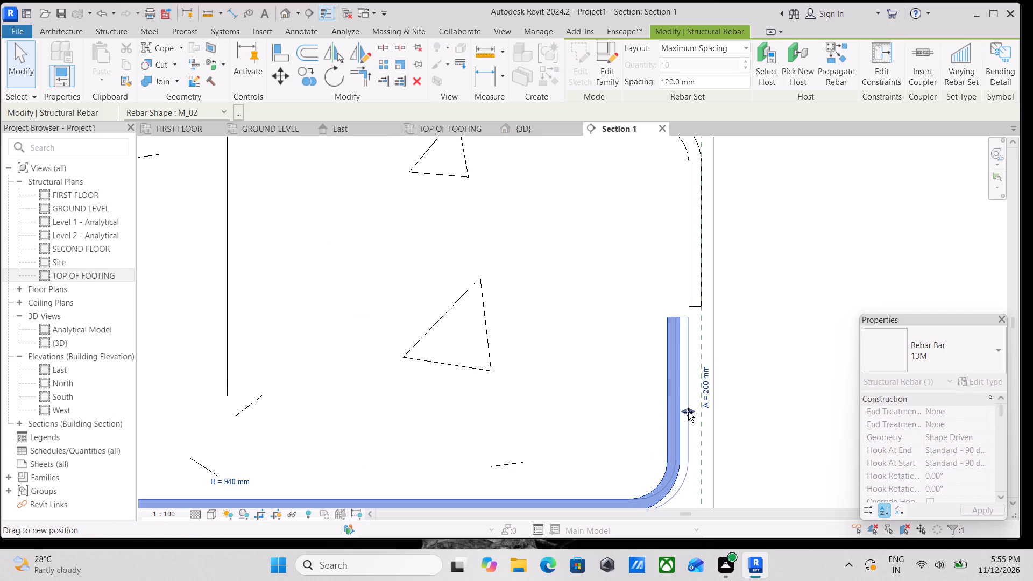
left_click_drag(688, 412, 697, 412)
scroll(697, 412, "down", 3)
middle_click_drag(697, 412, 798, 377)
middle_click_drag(455, 379, 569, 372)
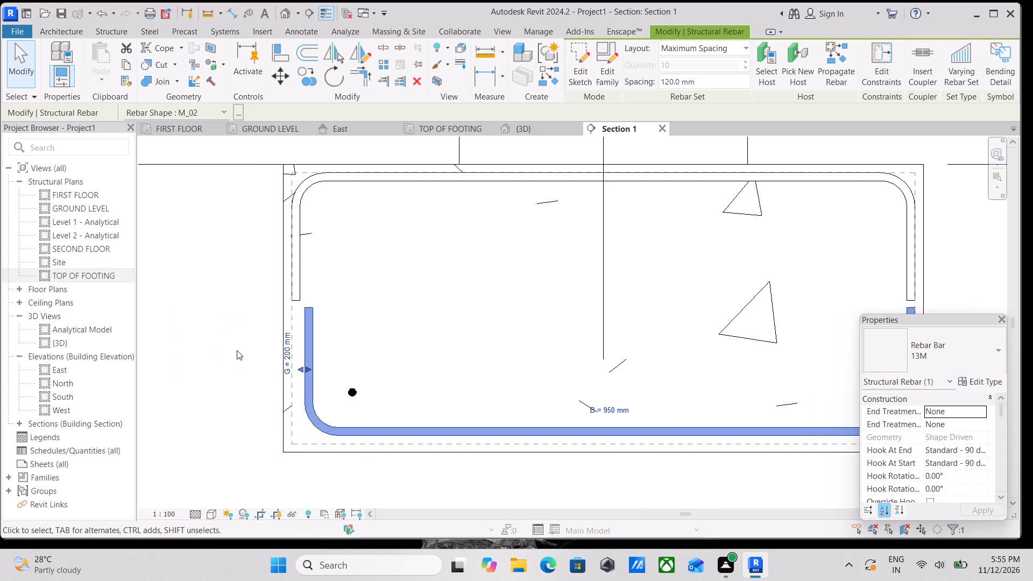
Move the bottom rebar's left leg outward to the cover line, making its B length about 970 mm.
middle_click_drag(231, 350, 341, 372)
scroll(341, 372, "up", 3)
left_click_drag(447, 400, 435, 400)
scroll(495, 371, "down", 2)
middle_click_drag(498, 365, 430, 382)
middle_click_drag(498, 377, 391, 379)
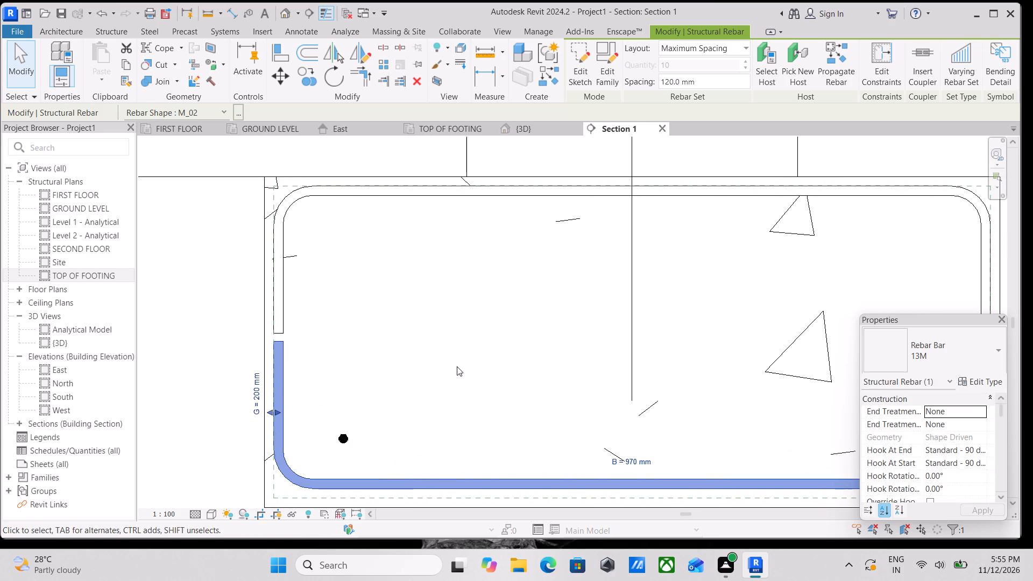
Review the view visibility states of the top U-shaped rebar.
scroll(475, 364, "down", 1)
middle_click_drag(475, 364, 345, 400)
left_click(404, 250)
middle_click(344, 320)
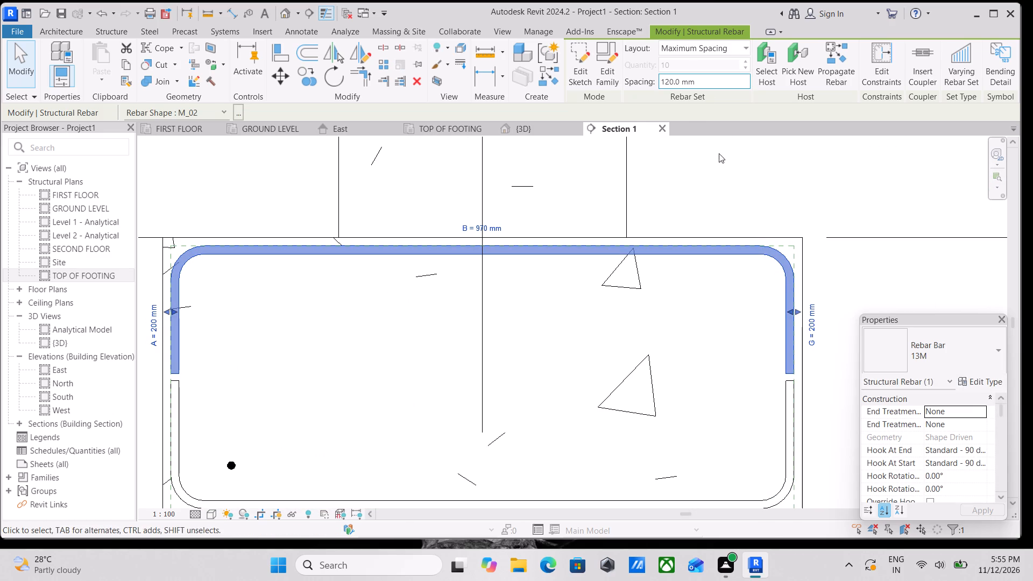
scroll(967, 387, "down", 1)
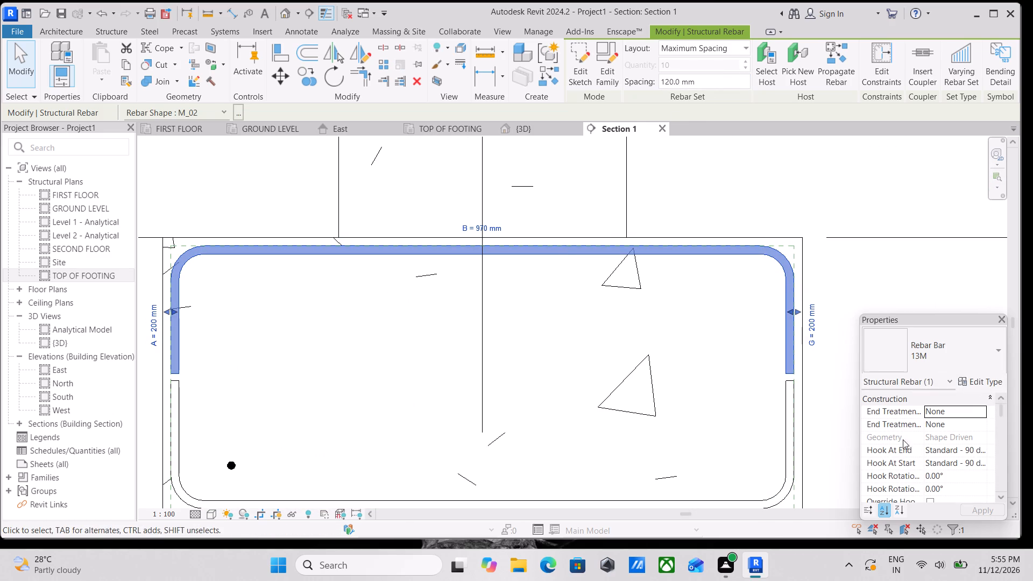
scroll(918, 470, "down", 2)
scroll(931, 473, "up", 3)
scroll(931, 473, "down", 3)
scroll(972, 447, "down", 1)
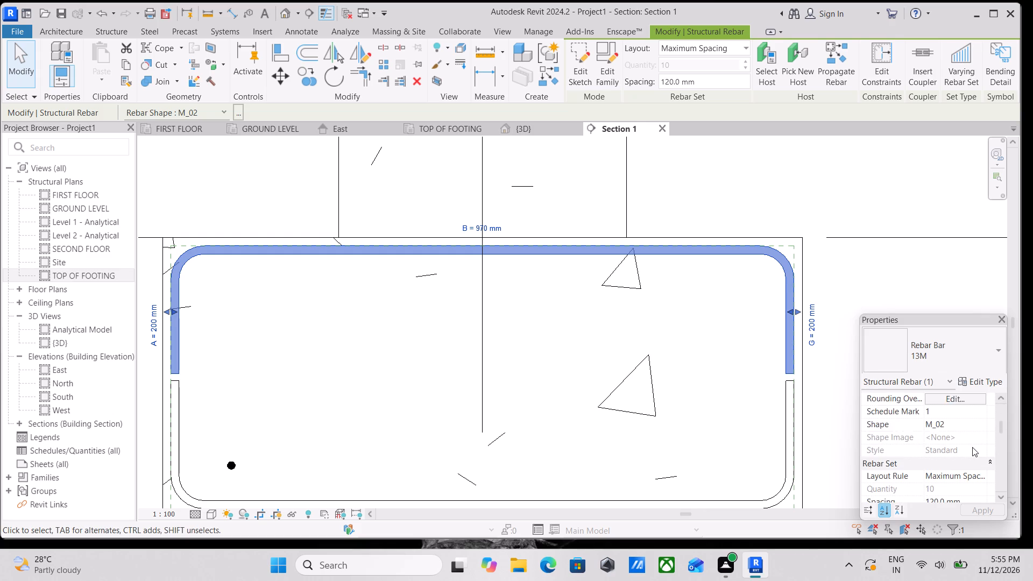
scroll(972, 447, "down", 3)
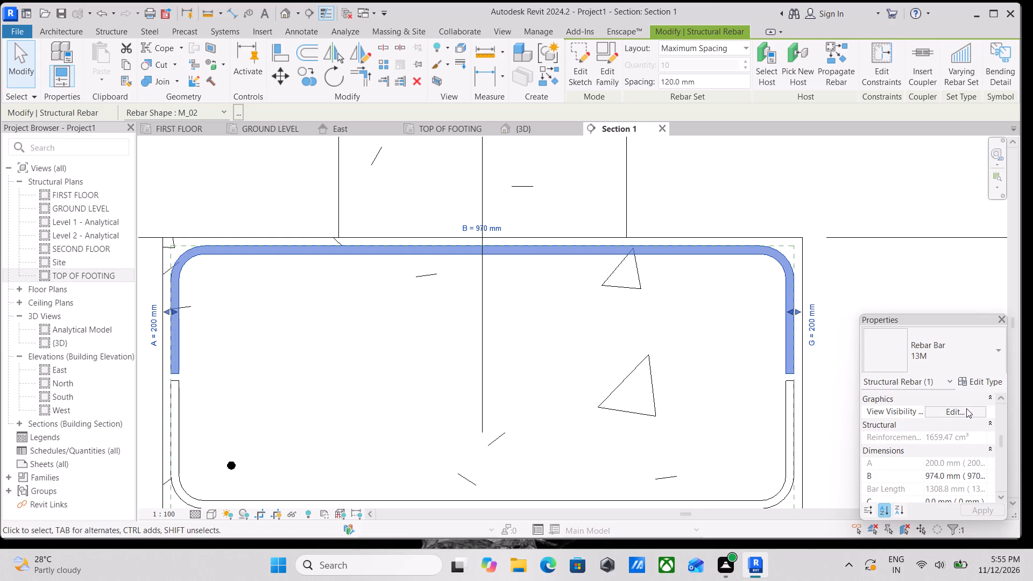
left_click(966, 408)
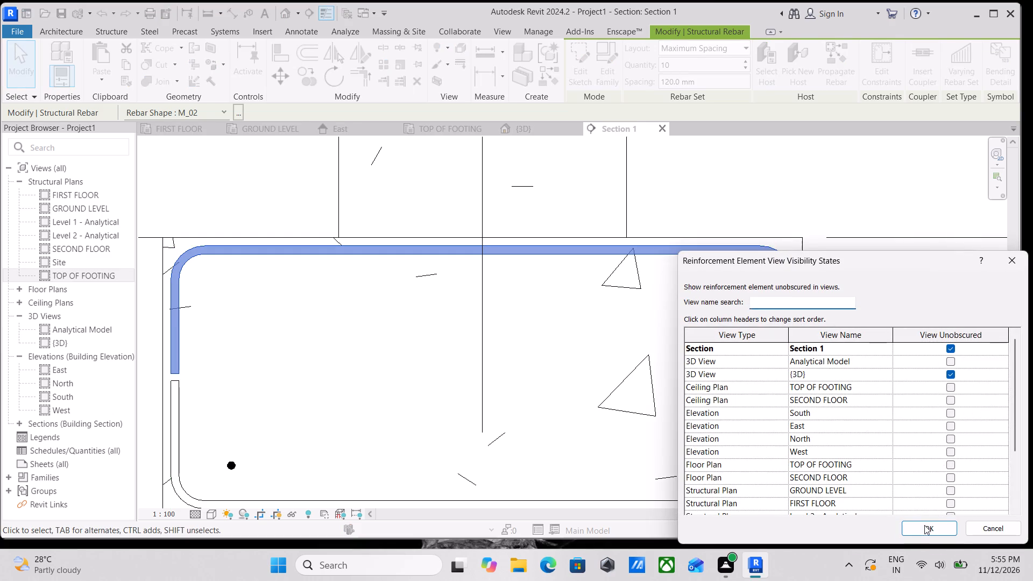
left_click(924, 526)
Lay out the single perpendicular bar near the footing's bottom as a Maximum Spacing set at 120 mm.
middle_click_drag(207, 248, 257, 201)
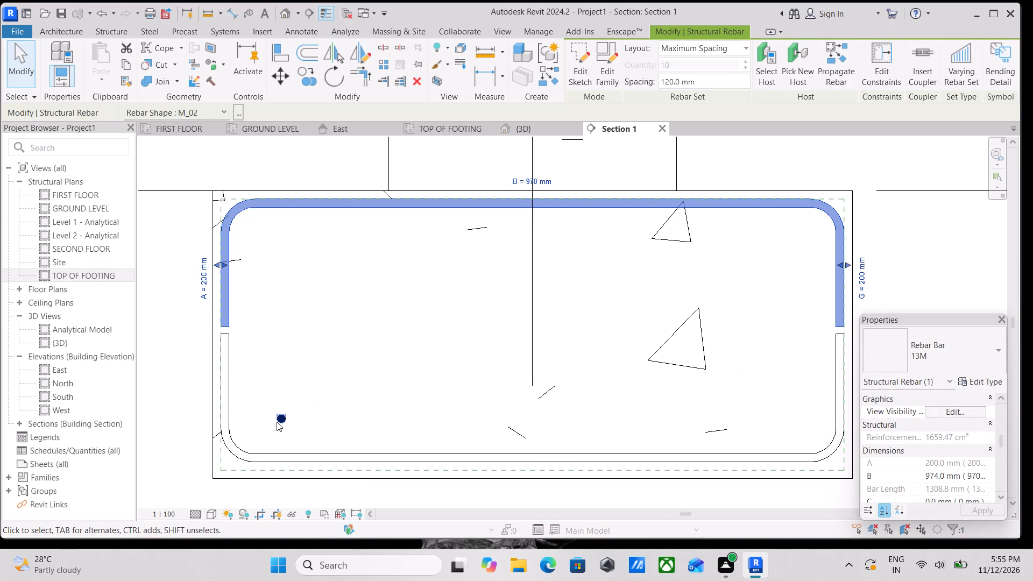
left_click(277, 422)
left_click(684, 49)
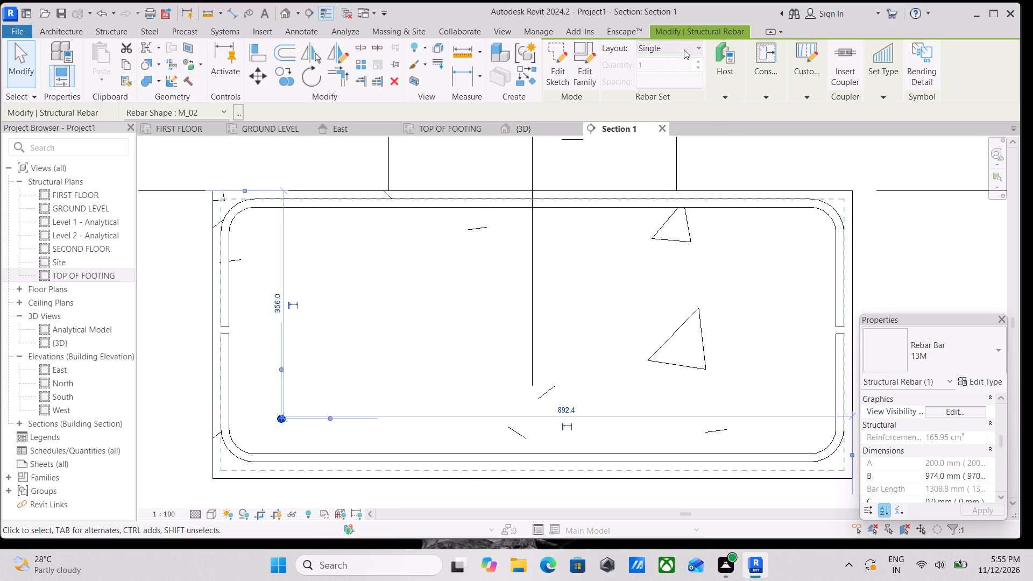
left_click(684, 89)
left_click(684, 79)
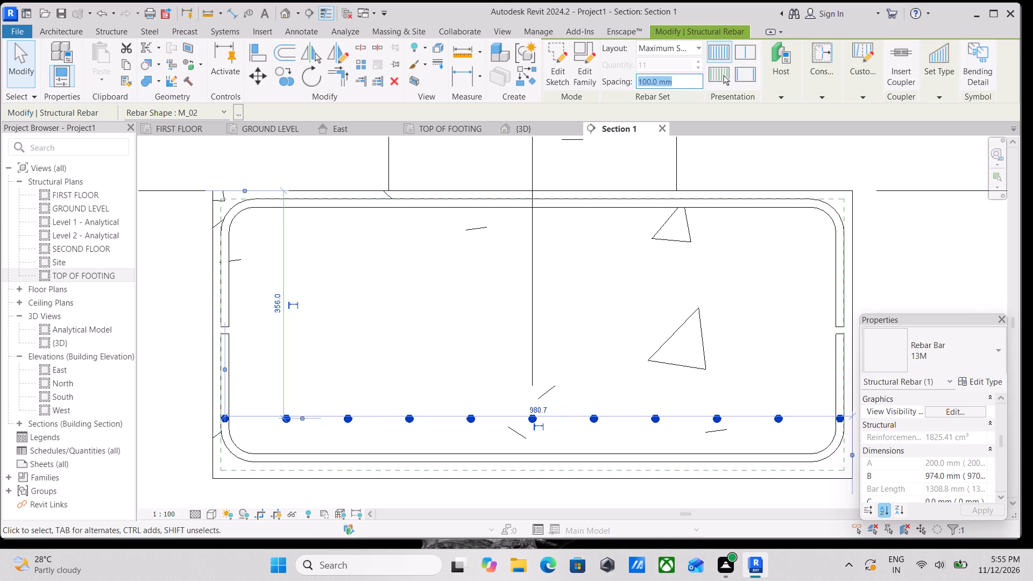
type("120MM")
key("Return")
Pull both ends of the bottom bar set inside the bottom rebar's legs, with the first bar about 930 mm from the footing's right edge.
scroll(599, 110, "down", 1)
middle_click_drag(599, 110, 473, 102)
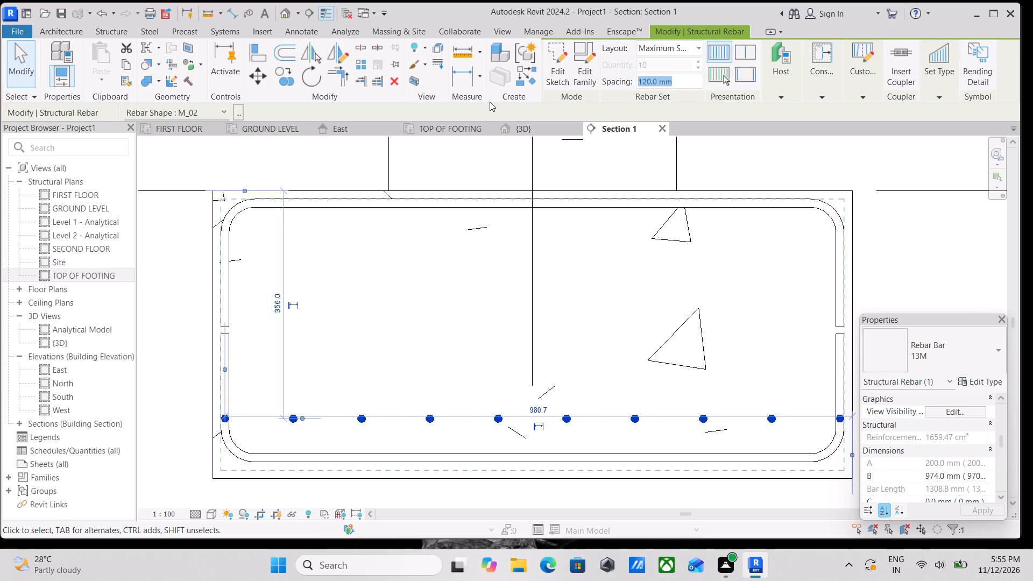
scroll(506, 295, "down", 1)
scroll(277, 389, "up", 1)
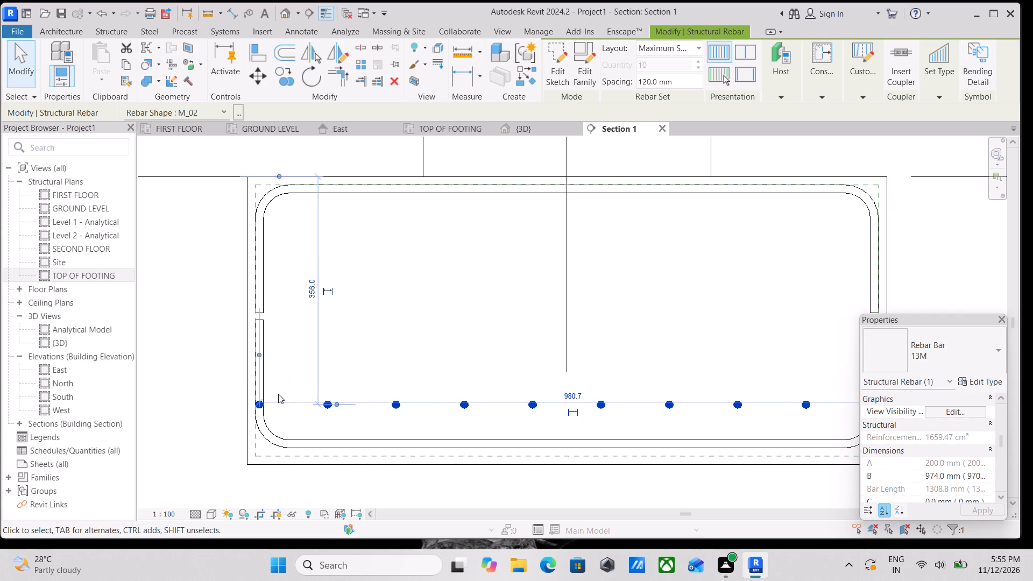
left_click(333, 407)
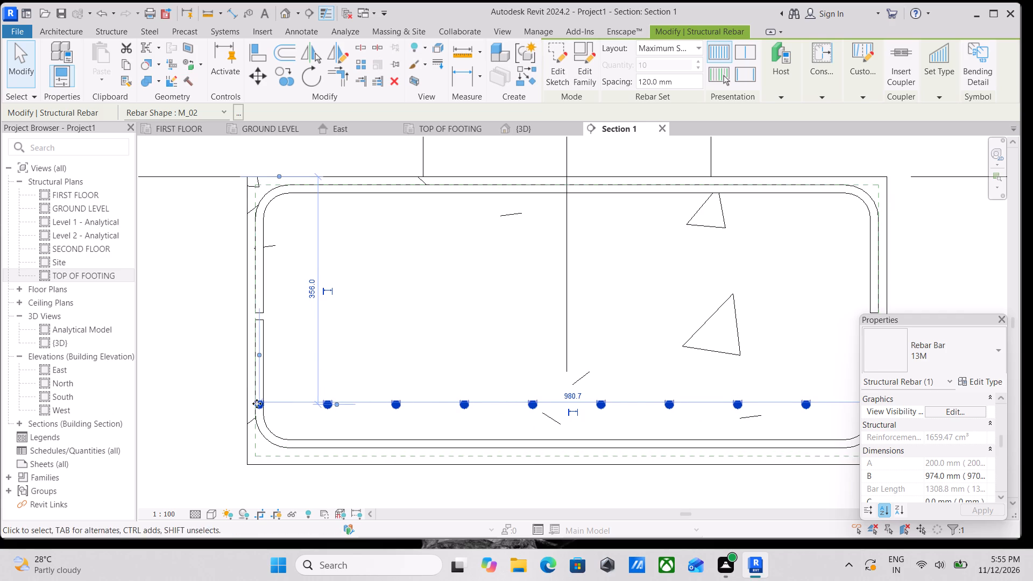
left_click_drag(259, 403, 292, 406)
scroll(346, 371, "down", 1)
middle_click_drag(346, 369, 333, 364)
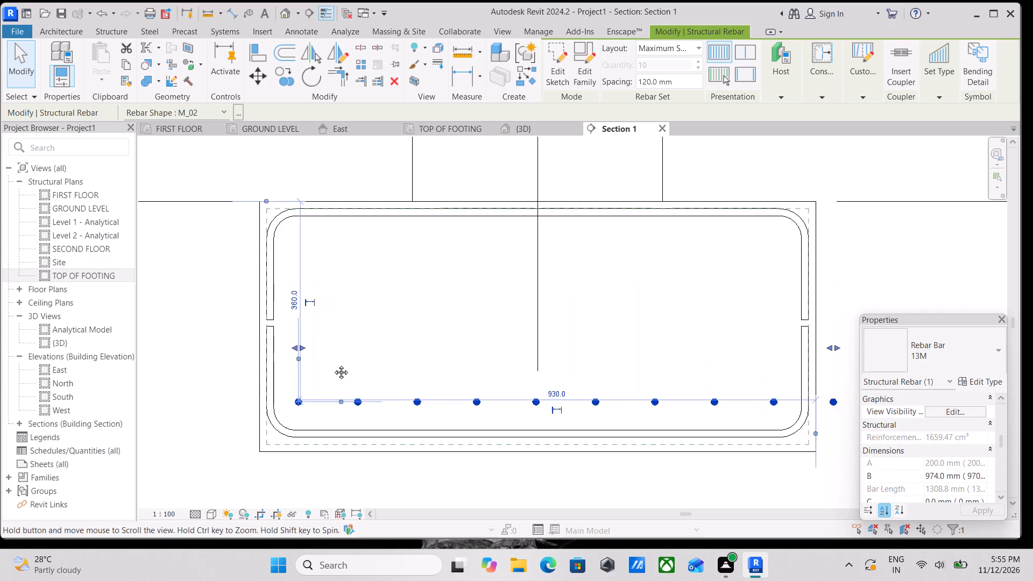
middle_click_drag(333, 364, 265, 344)
left_click_drag(747, 322, 718, 325)
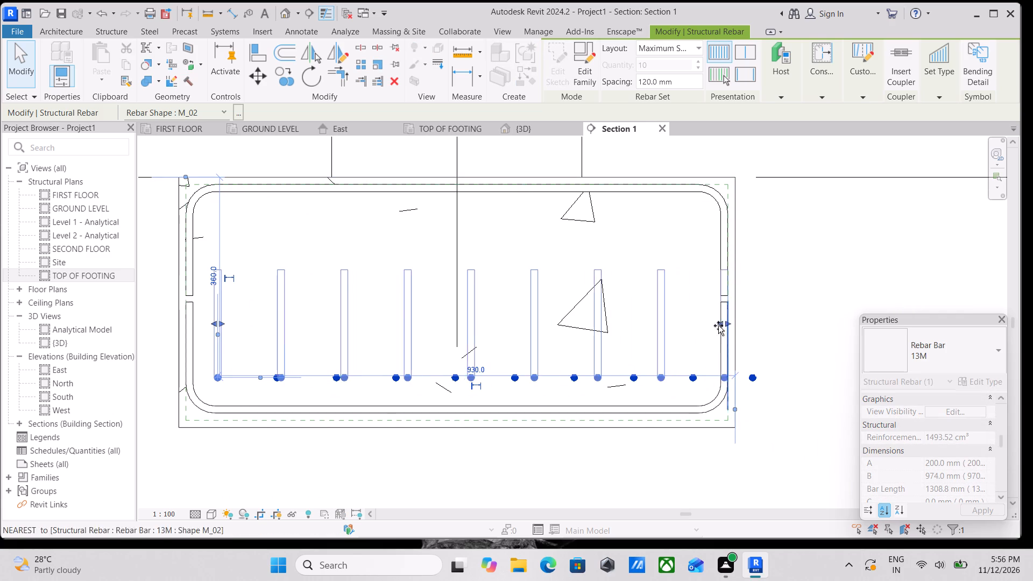
left_click_drag(718, 325, 702, 327)
Nudge the bottom bar set down toward the bottom rebar, to about 385 mm below the footing's top.
middle_click_drag(601, 343, 613, 346)
scroll(601, 343, "up", 1)
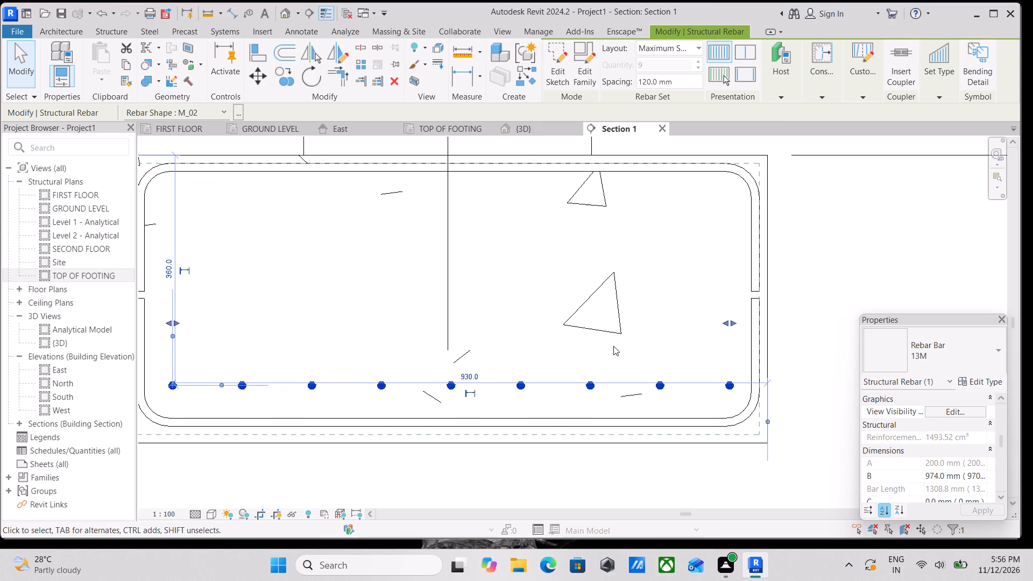
key("Down")
key("Down")
key("Down")
key("Down")
key("Down")
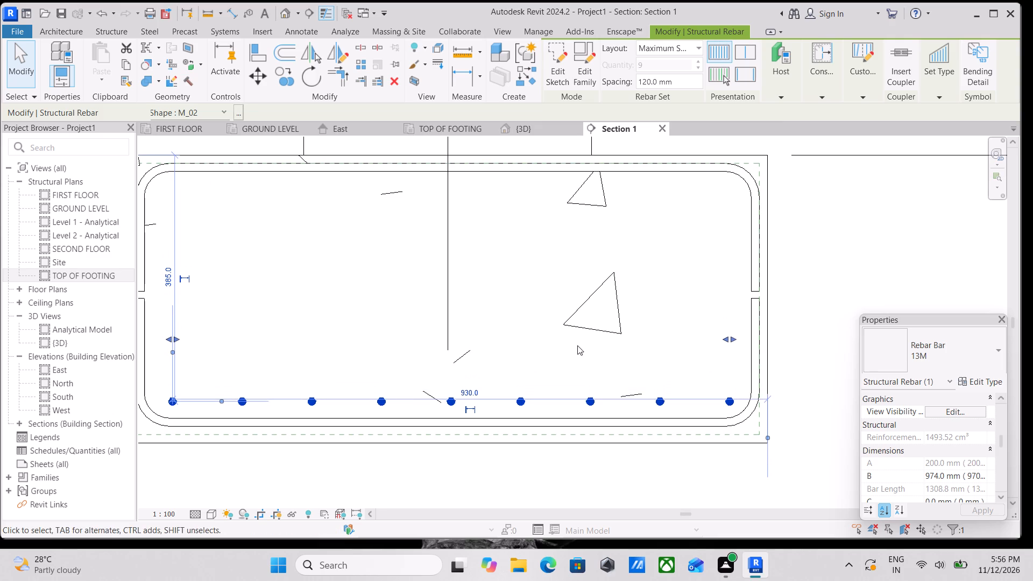
Show the bottom bar set unobscured in the {3D} view through its view visibility states.
middle_click_drag(532, 337, 692, 320)
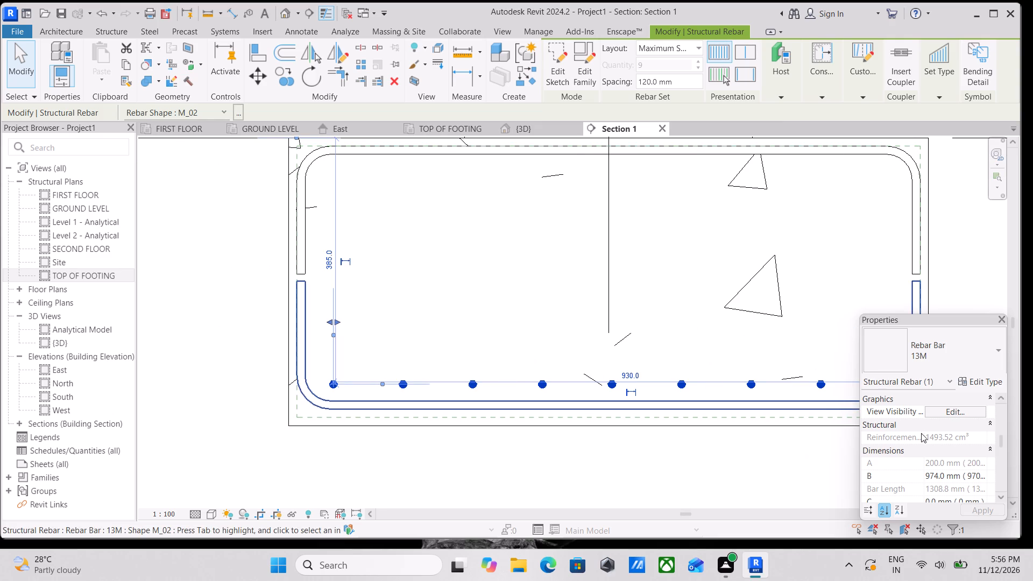
left_click(953, 410)
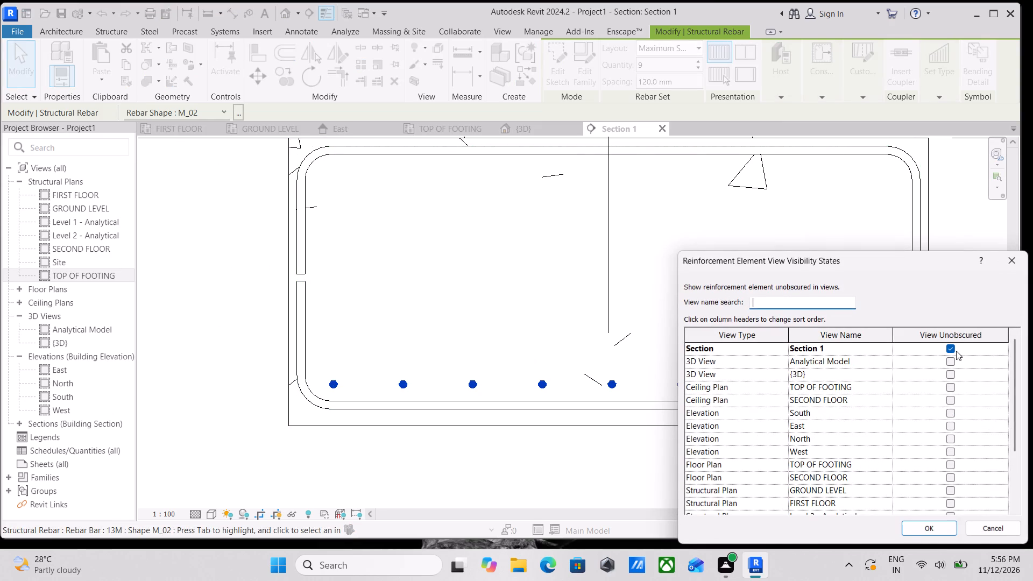
left_click(951, 372)
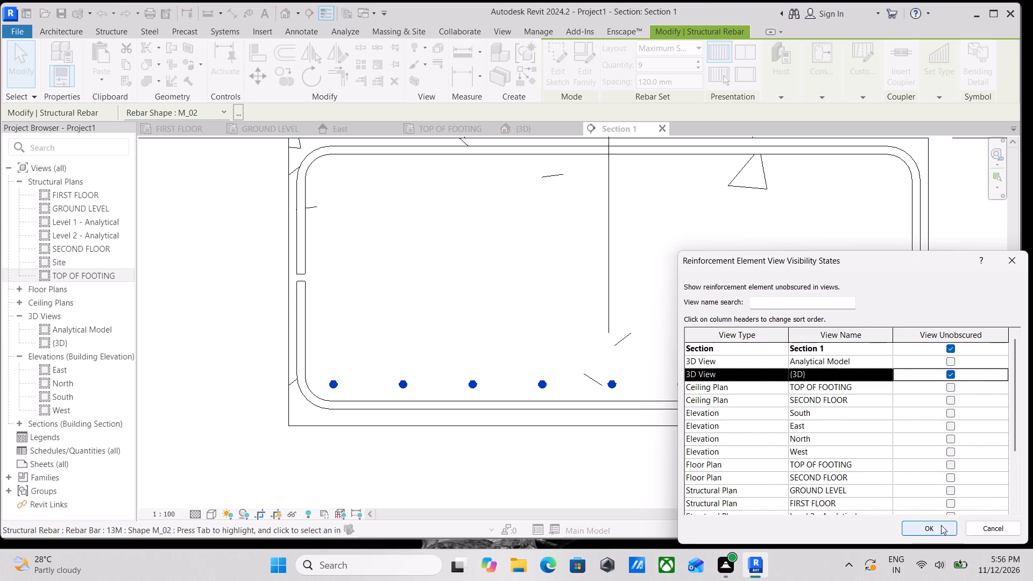
left_click(940, 525)
middle_click(525, 328)
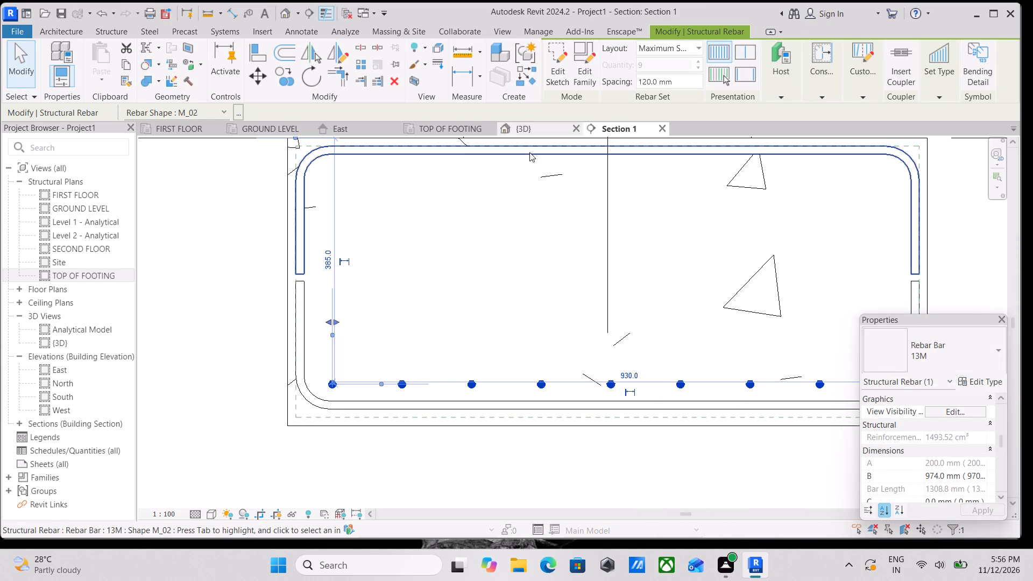
key("Escape")
Place a 13M M_02 rebar Perpendicular to Cover inside the top rebar's left bend, about 64 mm from the footing's left edge.
middle_click_drag(492, 294, 388, 333)
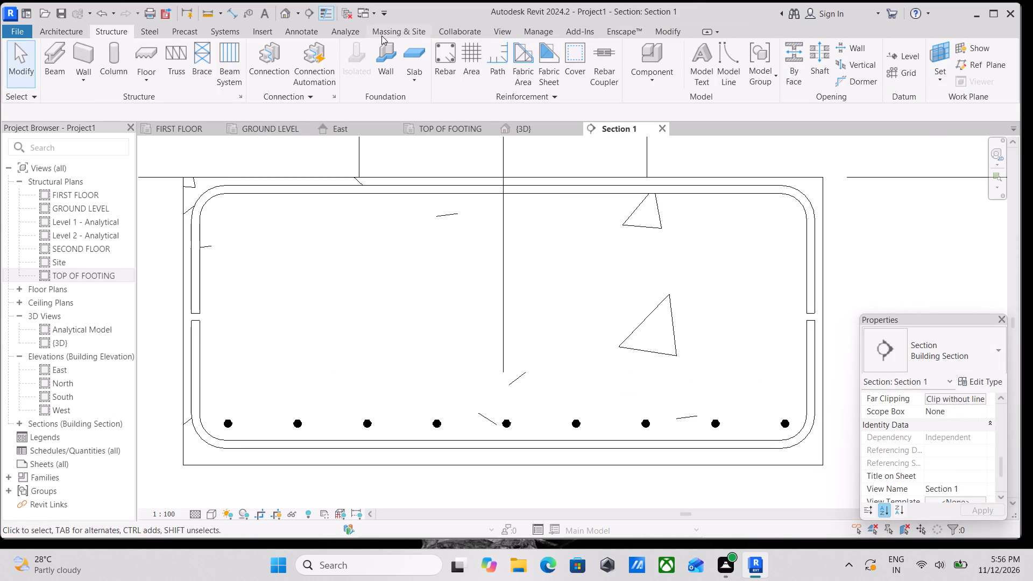
scroll(512, 66, "down", 1)
left_click(456, 66)
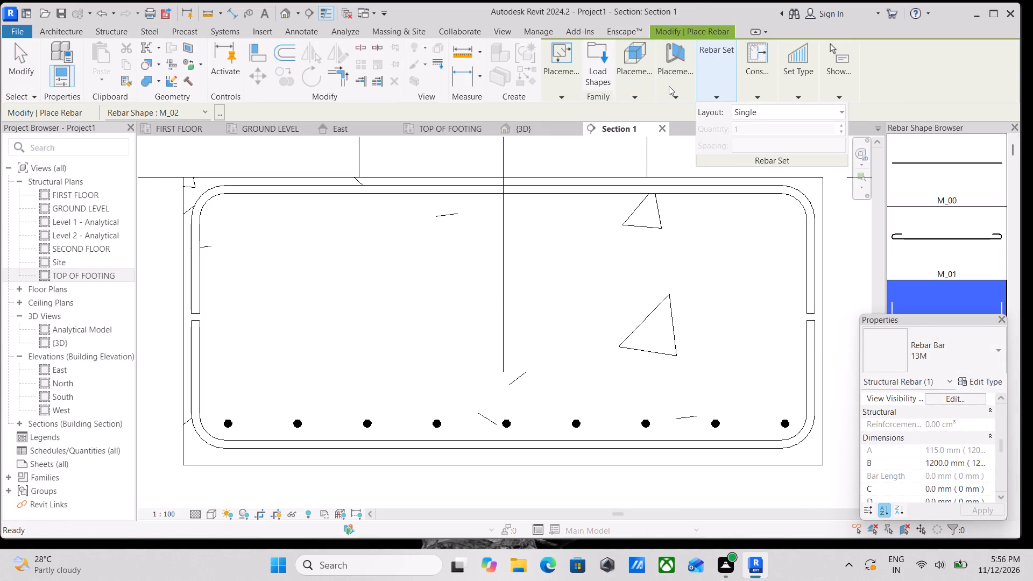
left_click(669, 86)
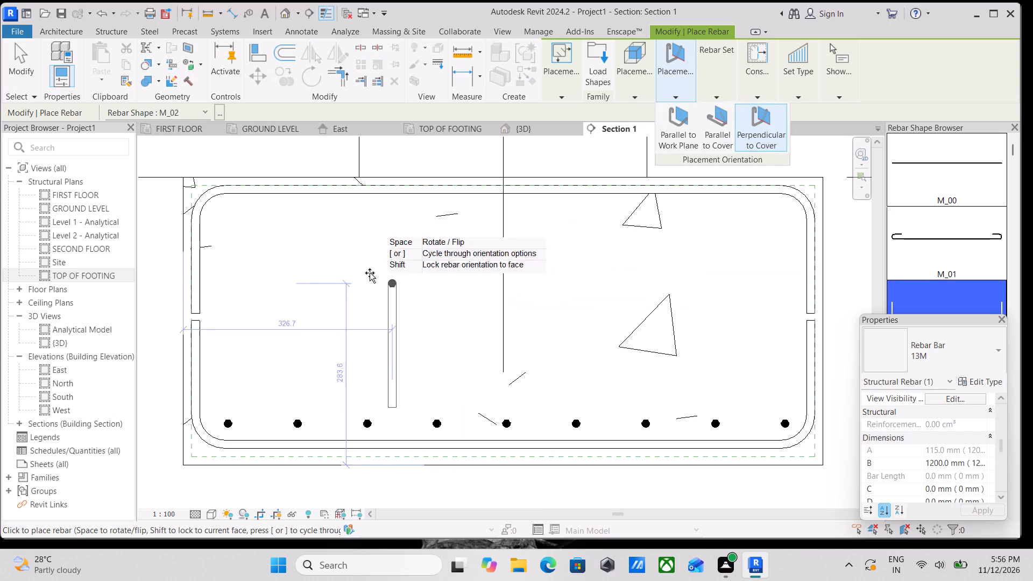
middle_click_drag(251, 233, 274, 254)
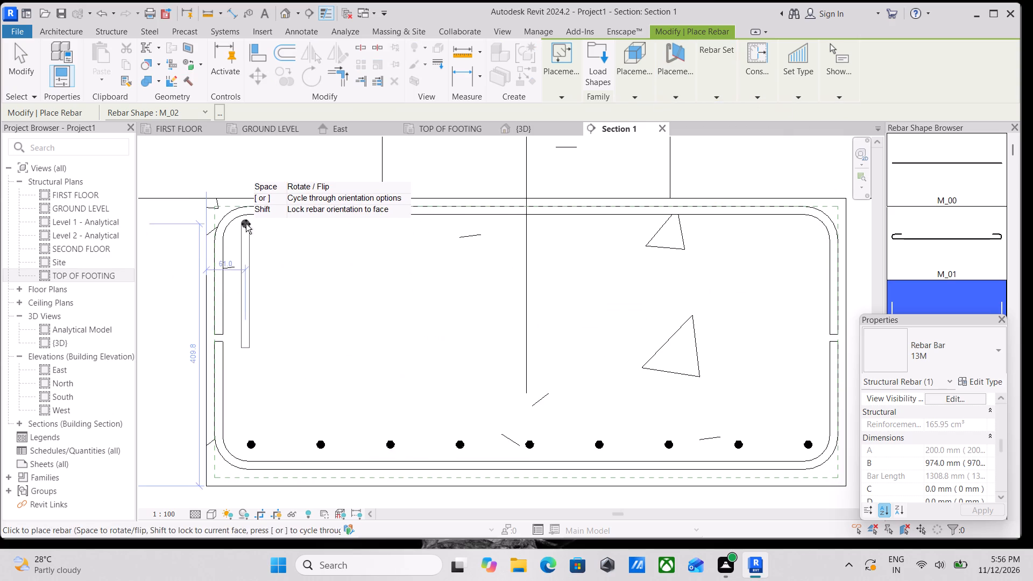
left_click(247, 233)
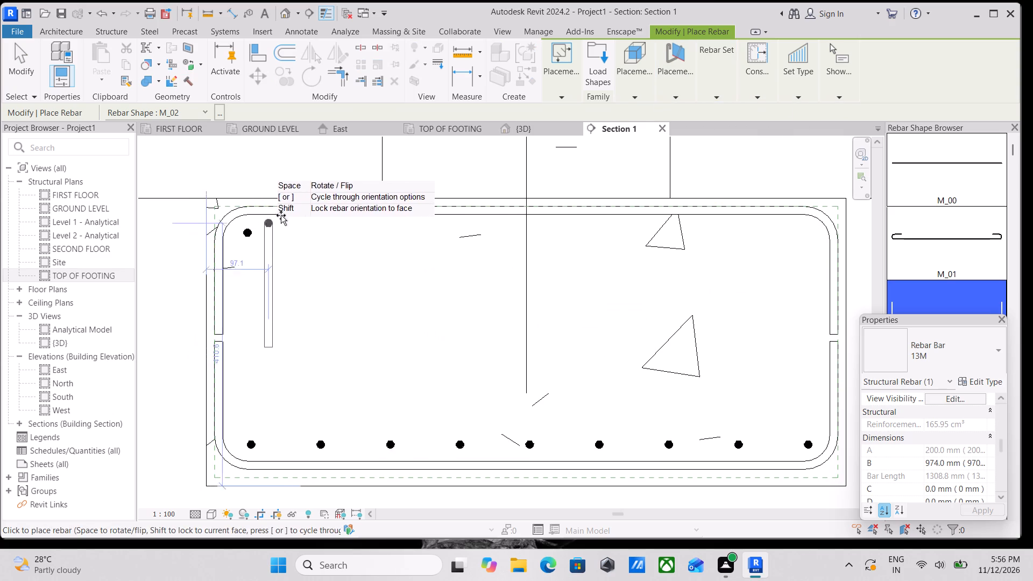
key("Escape")
Lay out the new bar near the footing's top as a Maximum Spacing set at 120 mm.
left_click(245, 233)
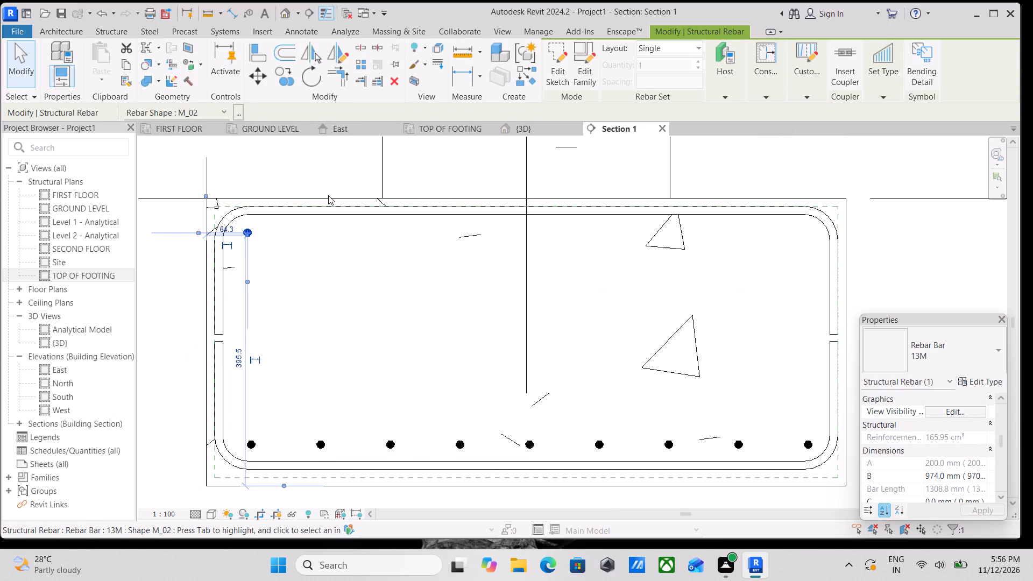
left_click(681, 47)
left_click(702, 96)
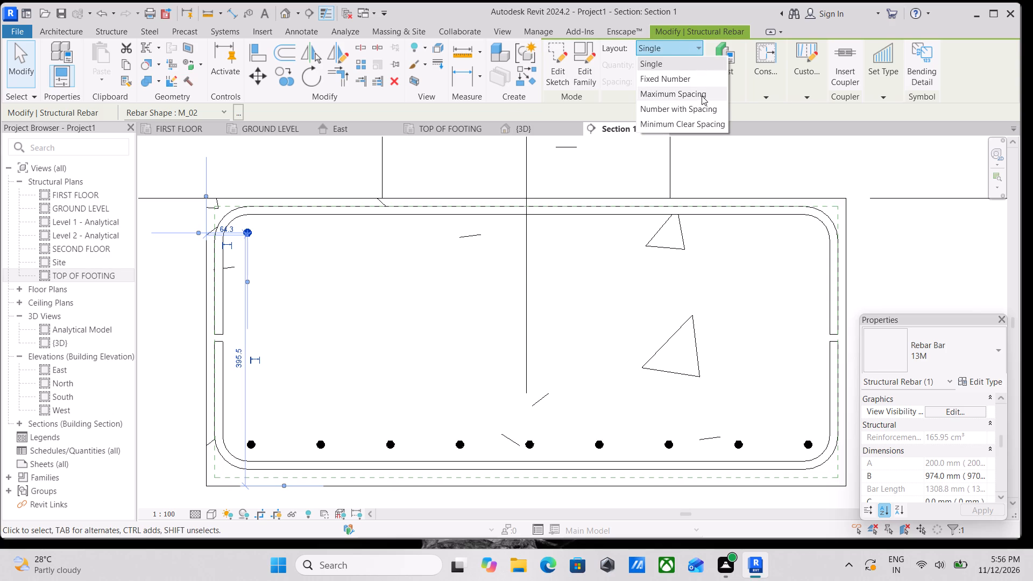
left_click(690, 80)
type("120")
type("MM")
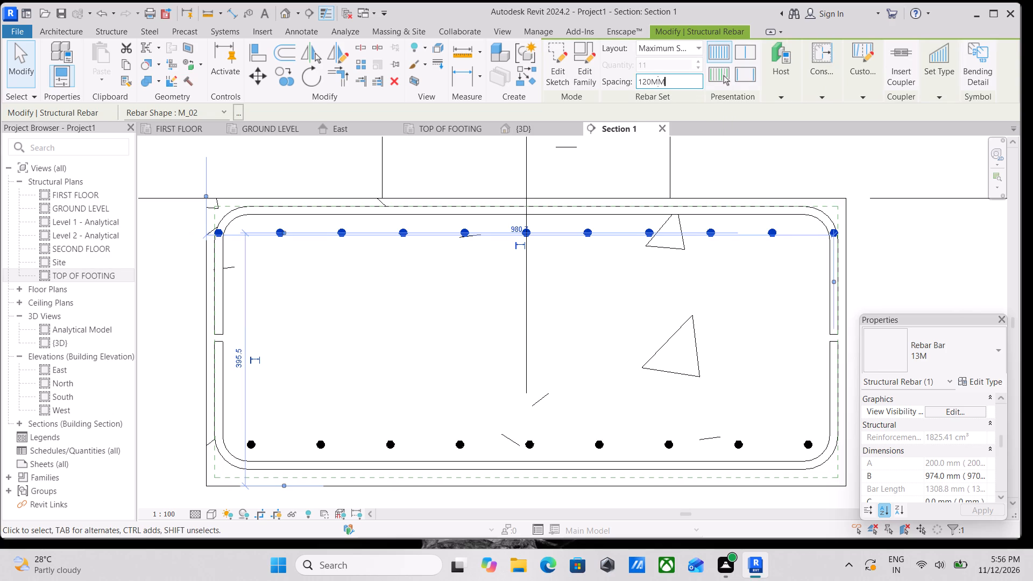
key("Return")
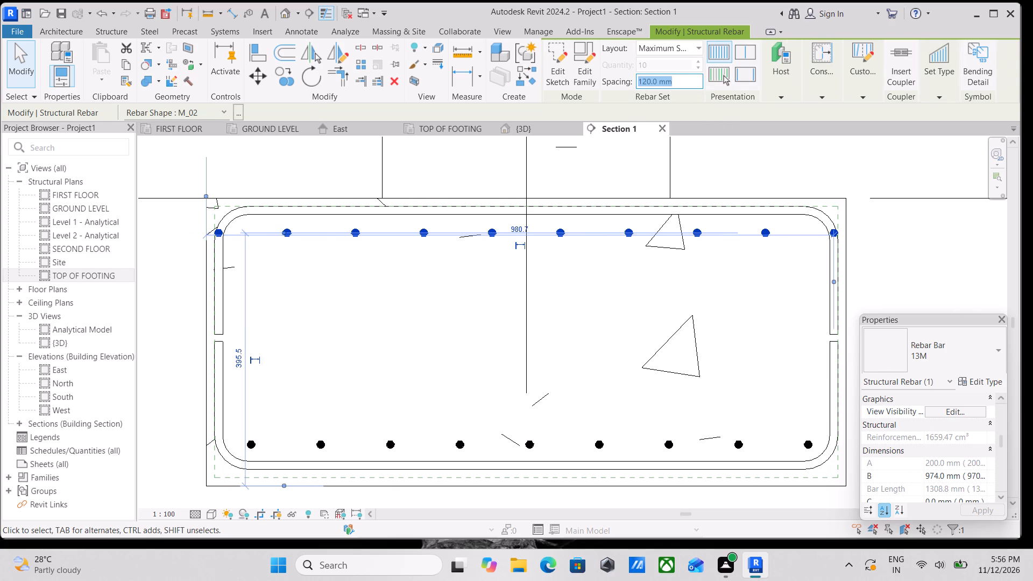
Show the top bar set unobscured in the {3D} view through its view visibility states.
scroll(741, 194, "down", 1)
middle_click_drag(741, 195, 633, 197)
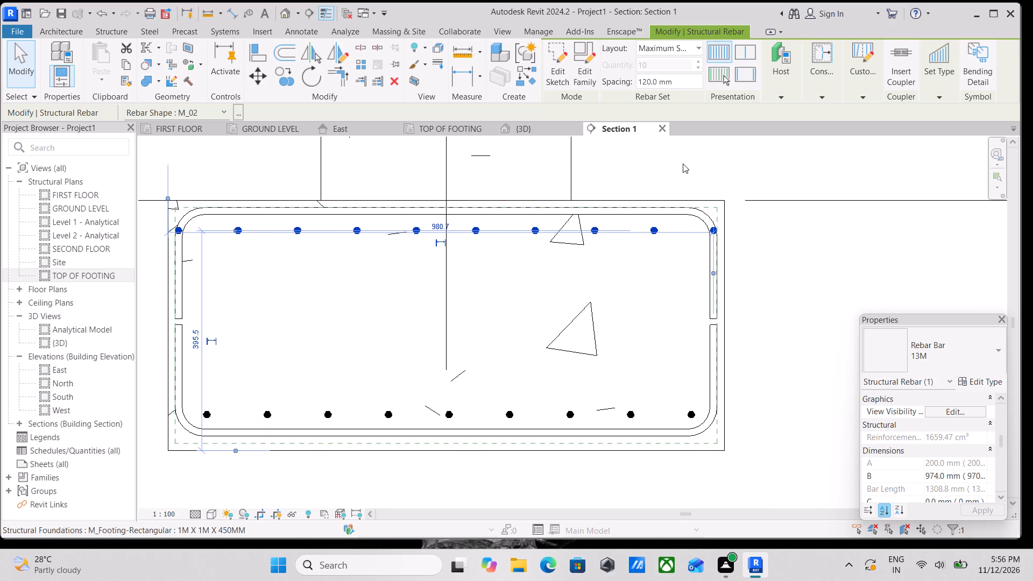
key("Escape")
left_click(587, 232)
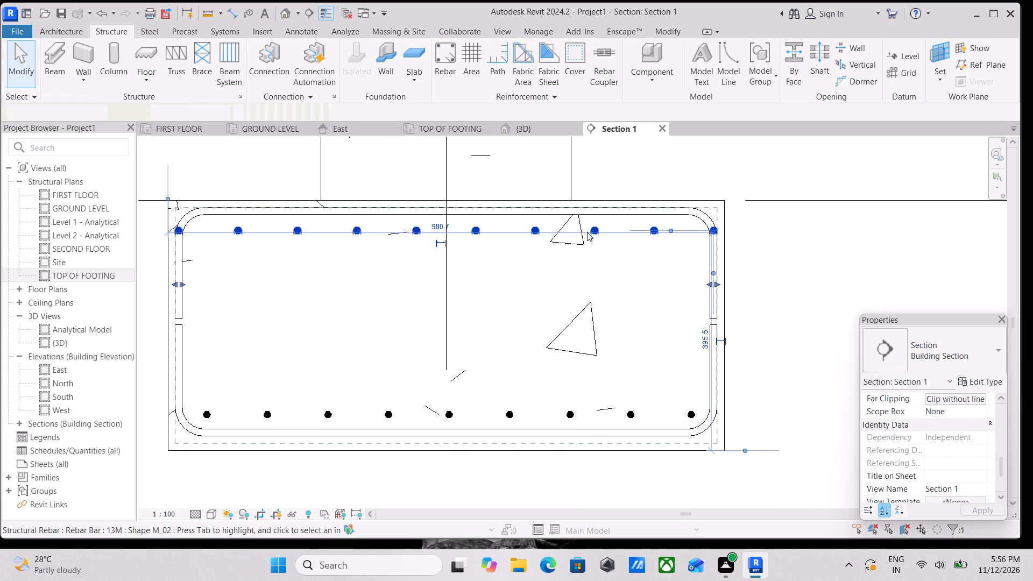
scroll(1032, 403, "down", 1)
left_click(964, 412)
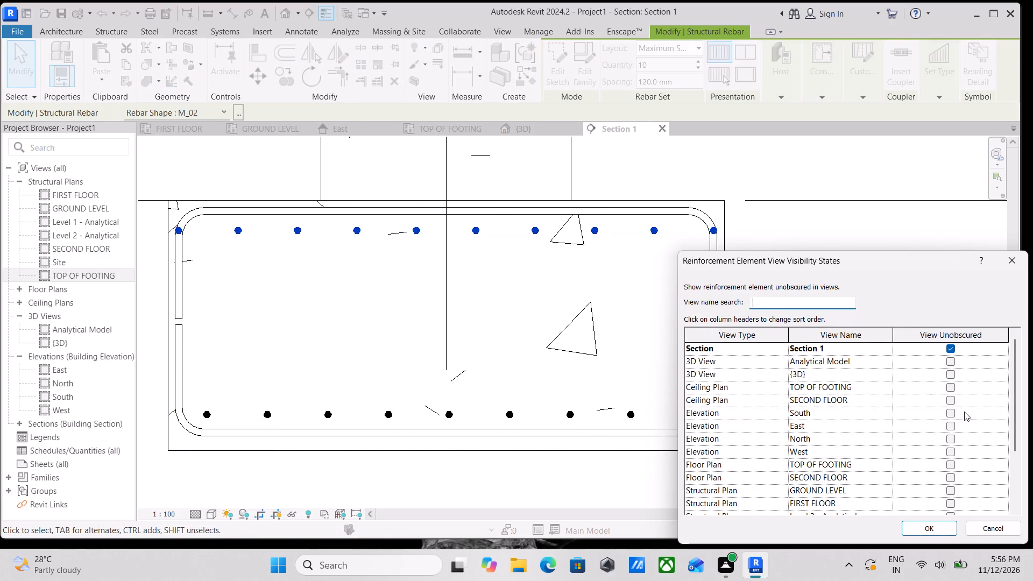
left_click(947, 375)
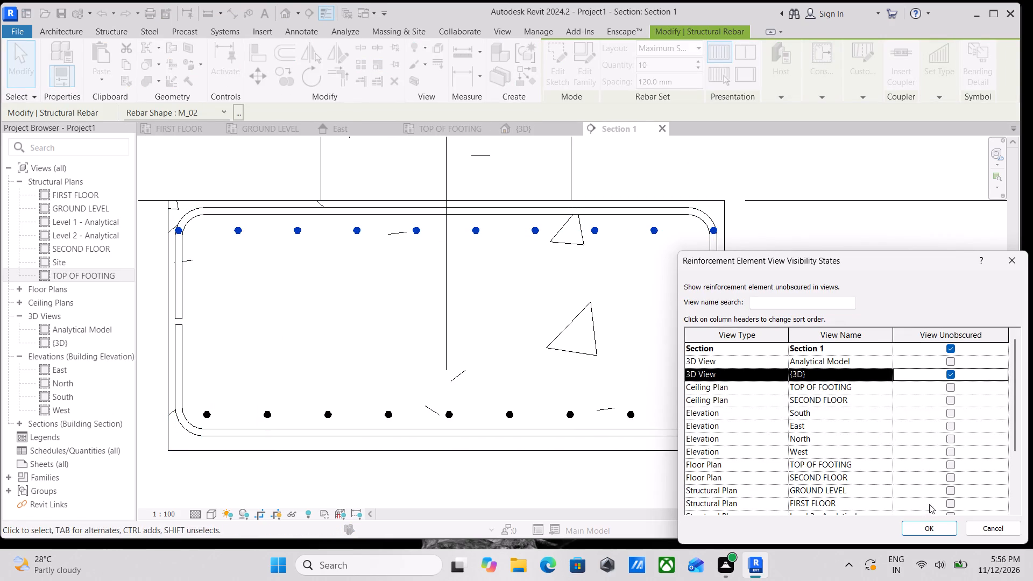
left_click(916, 525)
middle_click_drag(465, 176, 586, 219)
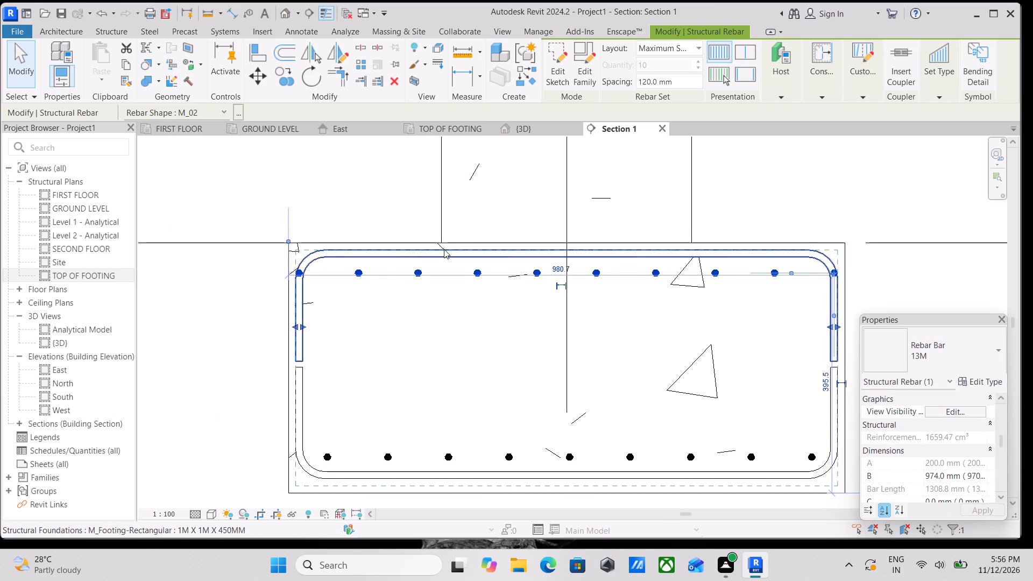
Pull both ends of the top bar set inward, with its last bar about 941 mm from the footing's left edge.
left_click_drag(304, 330, 317, 335)
middle_click_drag(458, 344, 376, 317)
left_click_drag(750, 296, 735, 296)
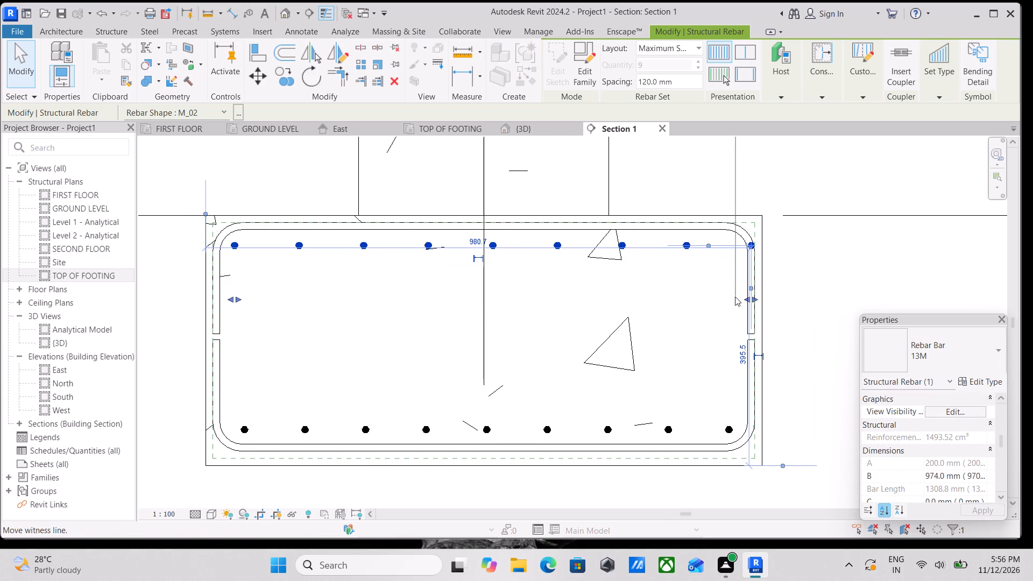
left_click_drag(735, 296, 732, 298)
scroll(746, 296, "up", 2)
left_click_drag(747, 296, 730, 296)
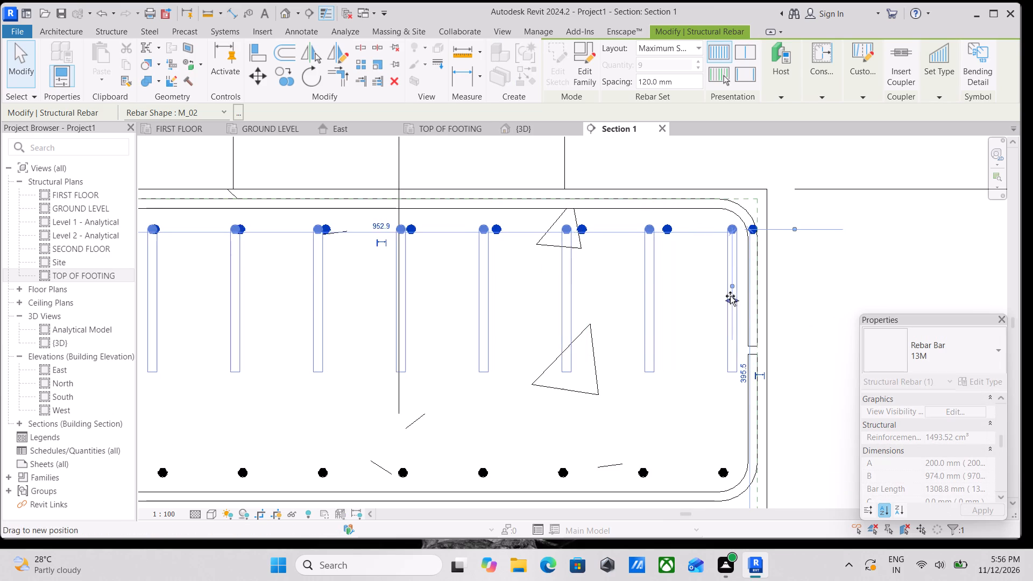
left_click_drag(730, 296, 719, 296)
scroll(719, 296, "down", 3)
middle_click_drag(719, 296, 739, 291)
scroll(562, 267, "down", 1)
middle_click_drag(562, 267, 634, 256)
left_click(419, 278)
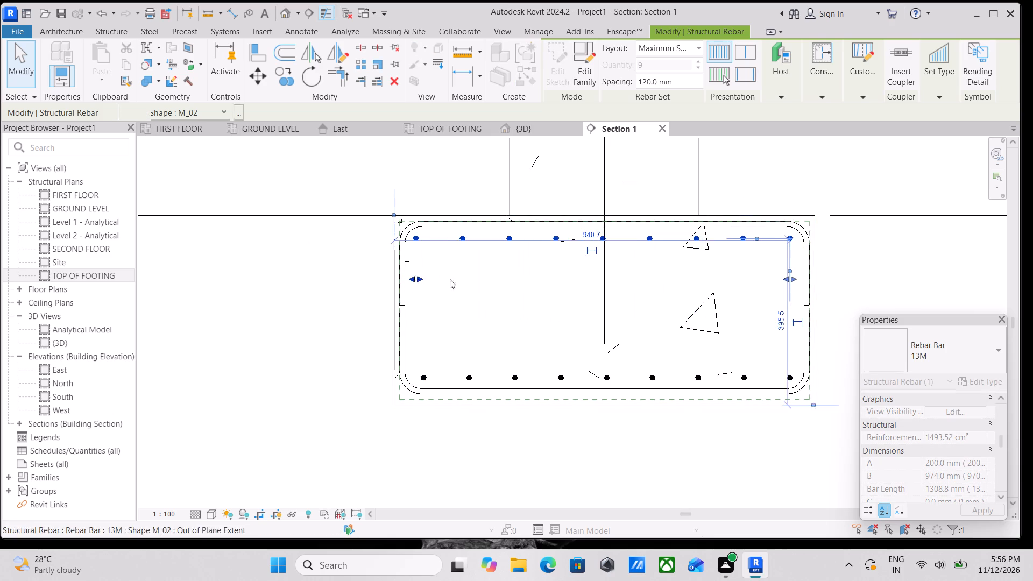
Pull the right end of the top bar set further inward, to about 903 mm from the footing's left edge.
middle_click_drag(642, 300, 578, 289)
left_click(718, 263)
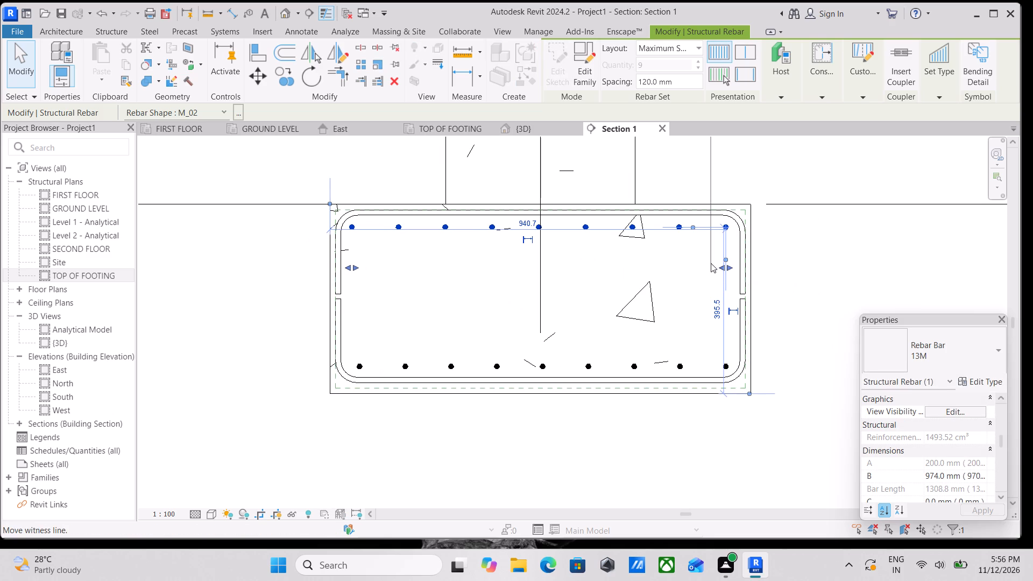
scroll(719, 267, "up", 4)
left_click_drag(724, 268, 707, 268)
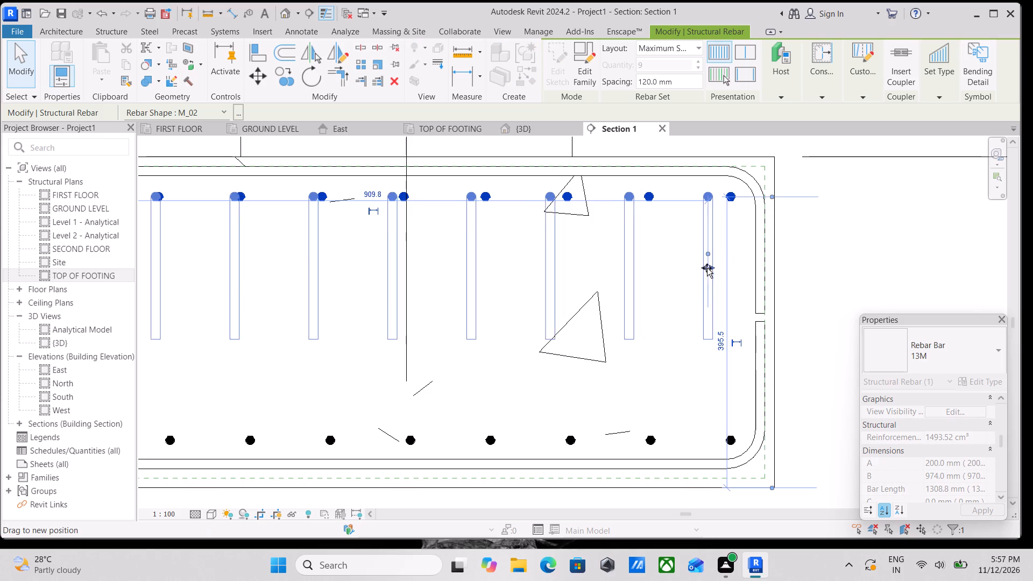
left_click_drag(707, 268, 703, 268)
scroll(705, 267, "down", 3)
middle_click_drag(705, 267, 779, 253)
key("Escape")
Review the view visibility states of the footing's bottom bar set and top bar set.
scroll(702, 248, "down", 2)
middle_click_drag(702, 248, 601, 281)
middle_click(446, 277)
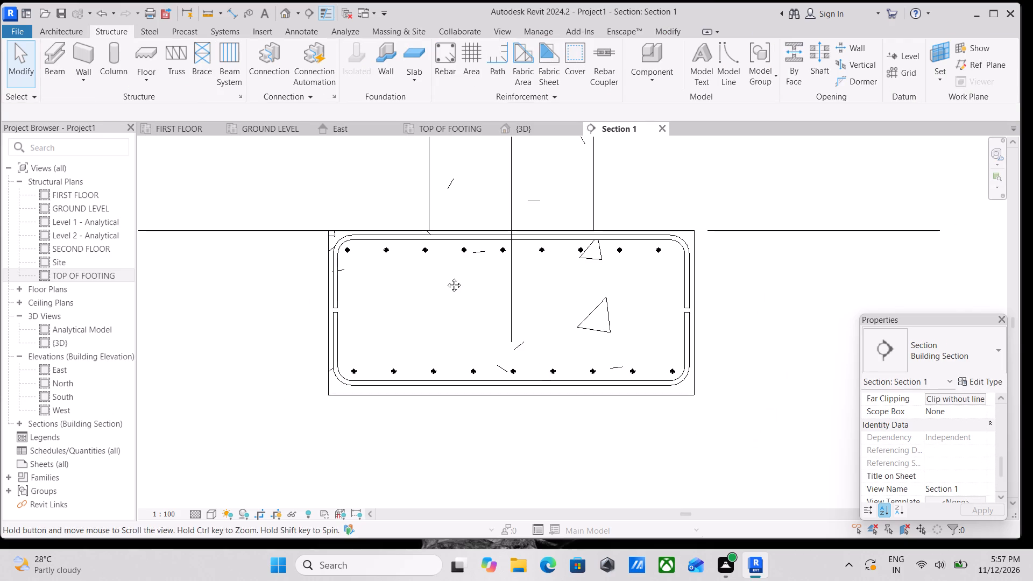
scroll(482, 268, "down", 1)
middle_click_drag(484, 270, 433, 294)
scroll(455, 366, "up", 2)
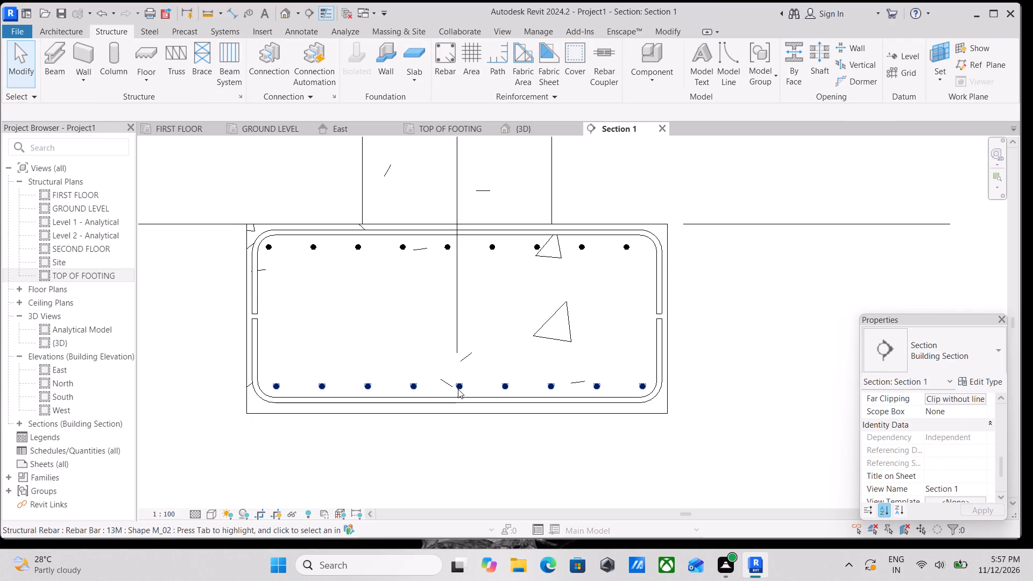
left_click(458, 388)
scroll(939, 443, "down", 3)
scroll(957, 474, "up", 4)
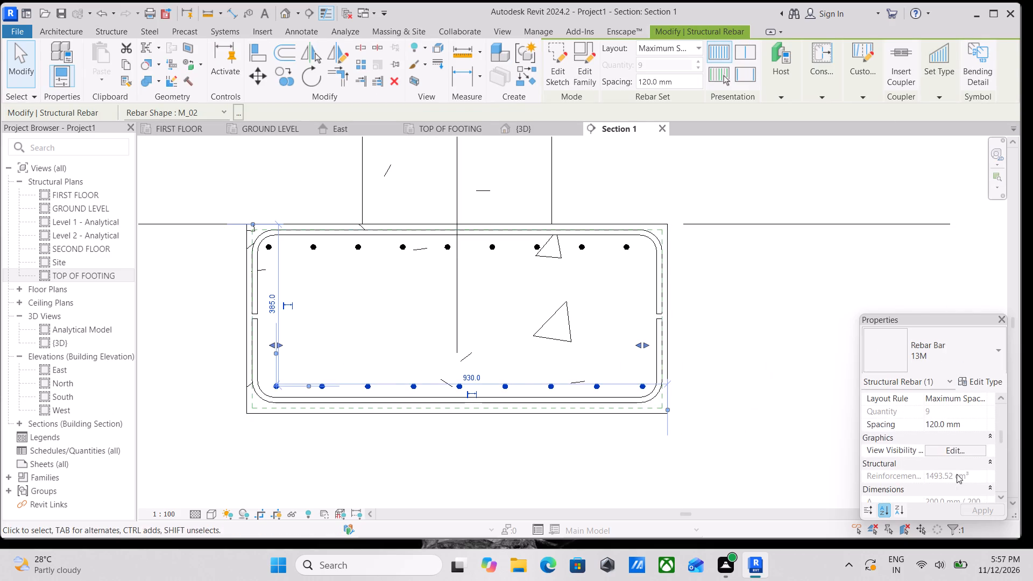
scroll(957, 474, "up", 2)
scroll(957, 474, "down", 1)
left_click(941, 473)
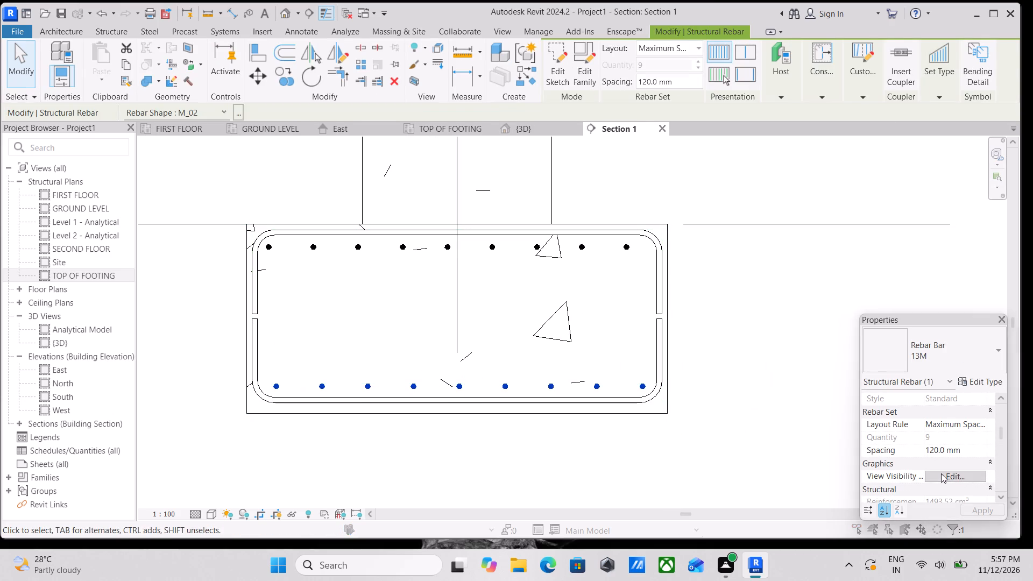
left_click(929, 527)
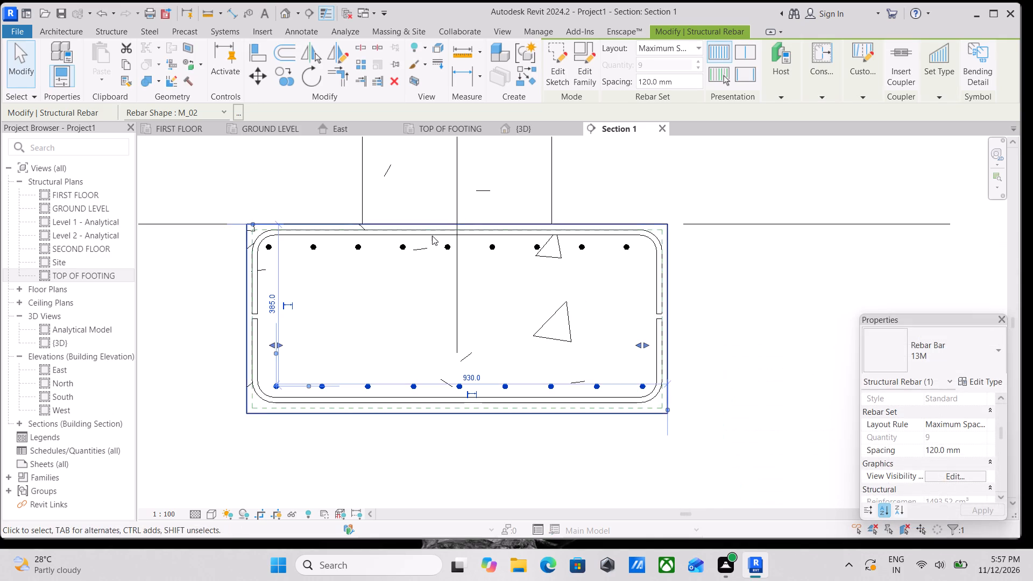
left_click(403, 246)
scroll(935, 408, "down", 2)
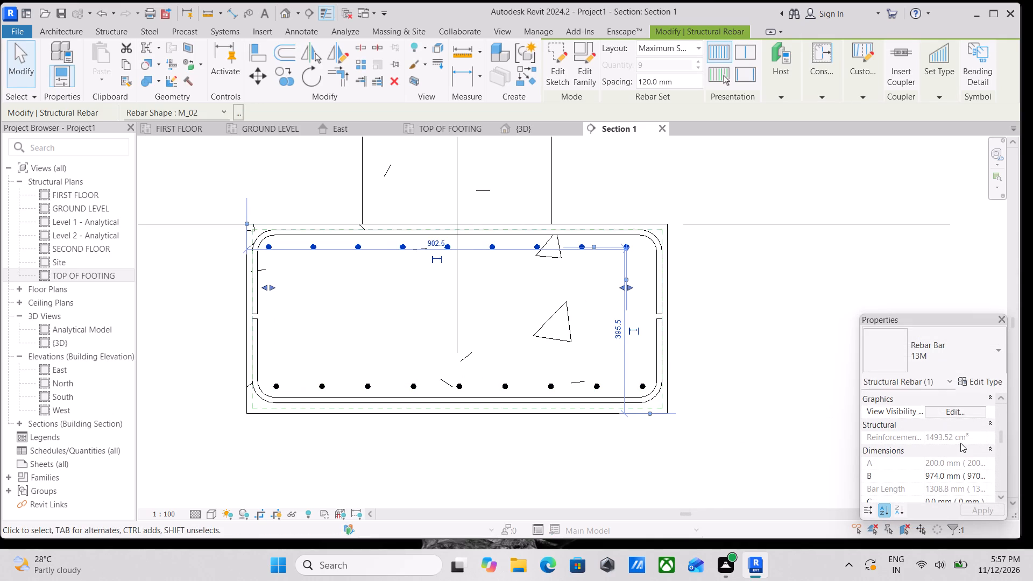
left_click(953, 408)
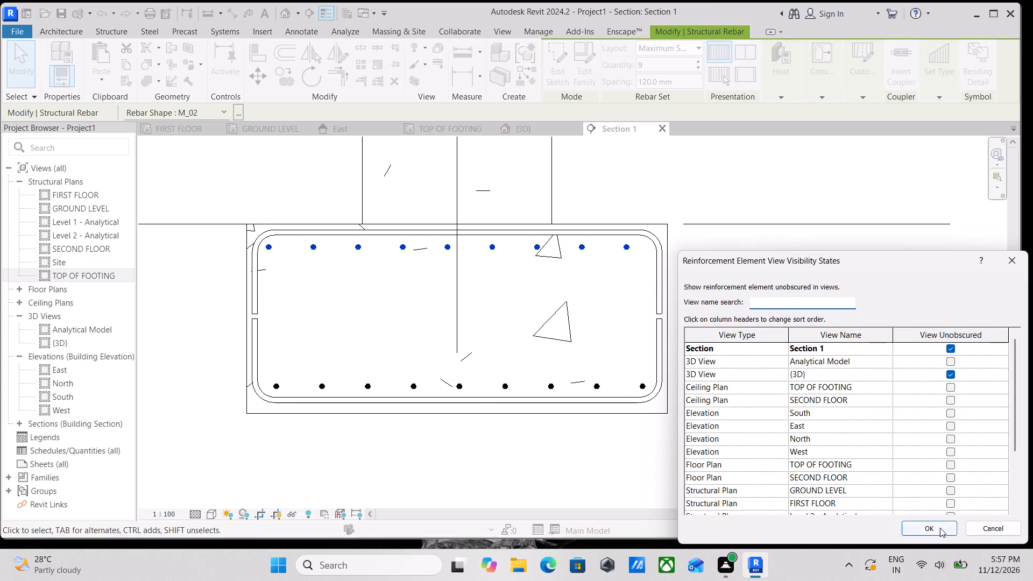
left_click(939, 528)
scroll(440, 182, "down", 1)
middle_click_drag(440, 182, 487, 239)
key("Escape")
Extend the crop region of Section 1 upward past the top of the column to just above GROUND LEVEL.
scroll(490, 243, "down", 3)
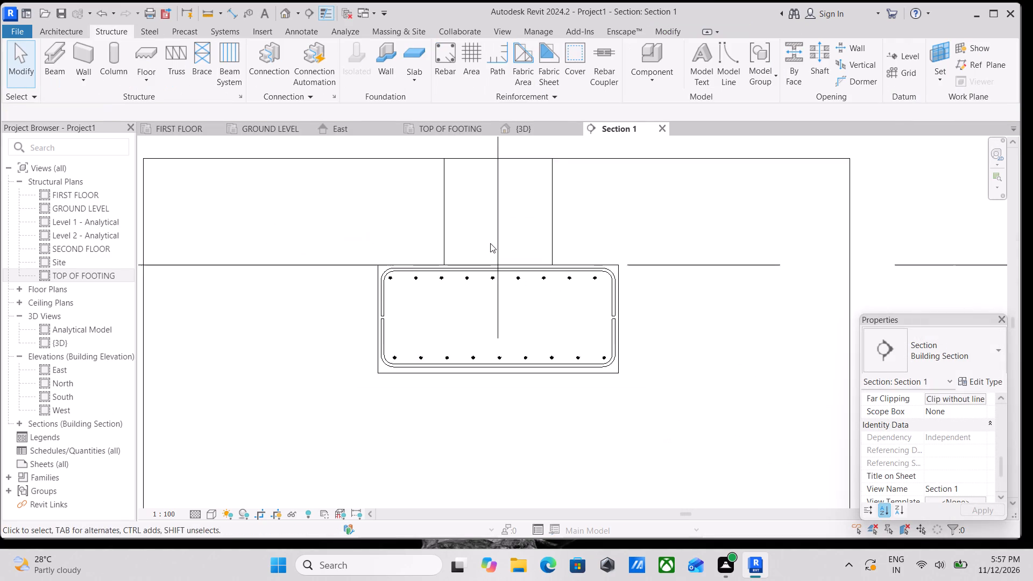
middle_click_drag(490, 243, 472, 362)
scroll(473, 325, "down", 3)
middle_click_drag(473, 325, 478, 307)
left_click(562, 268)
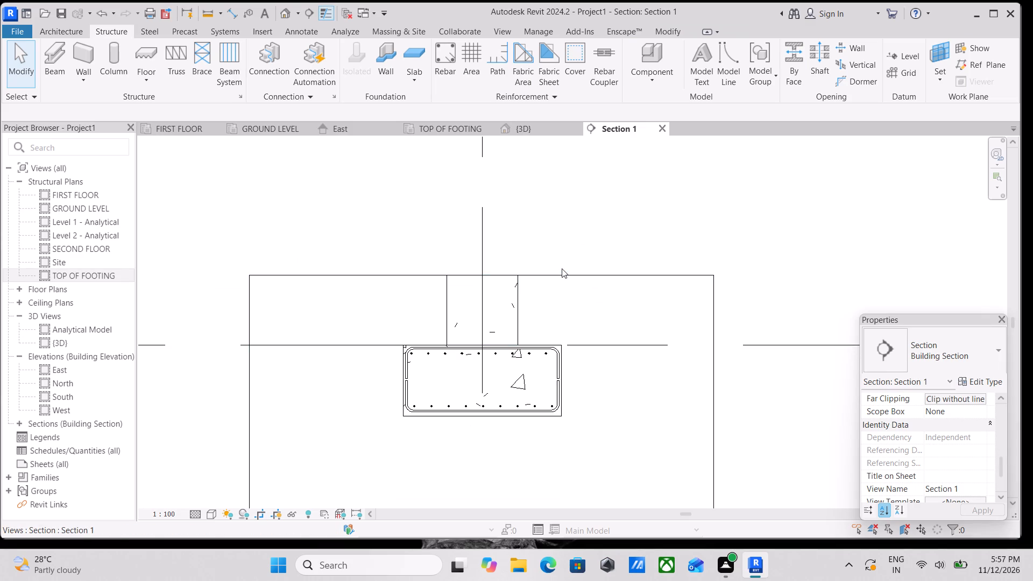
scroll(562, 268, "down", 3)
left_click(562, 272)
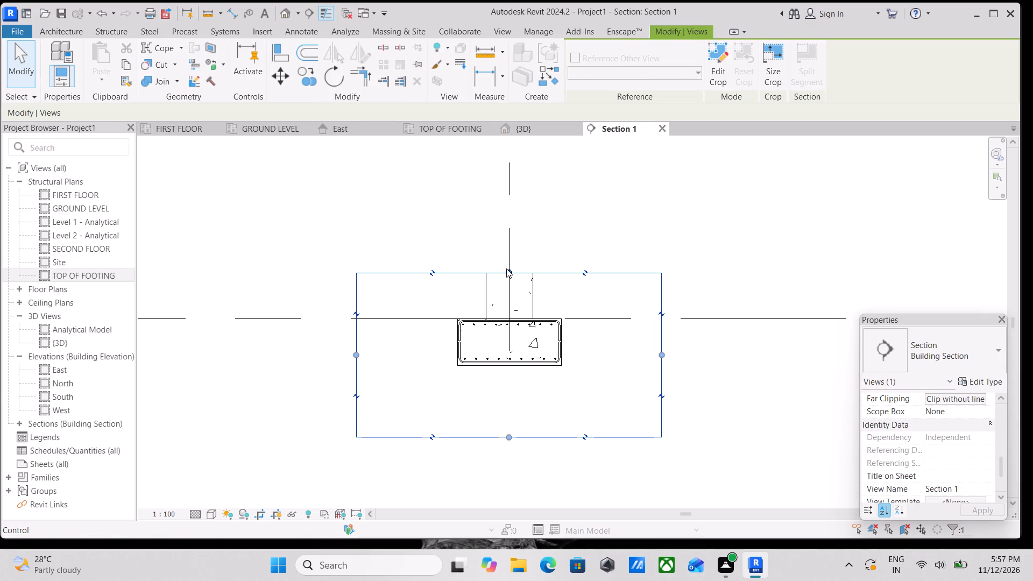
left_click_drag(506, 268, 506, 185)
middle_click_drag(527, 210, 513, 280)
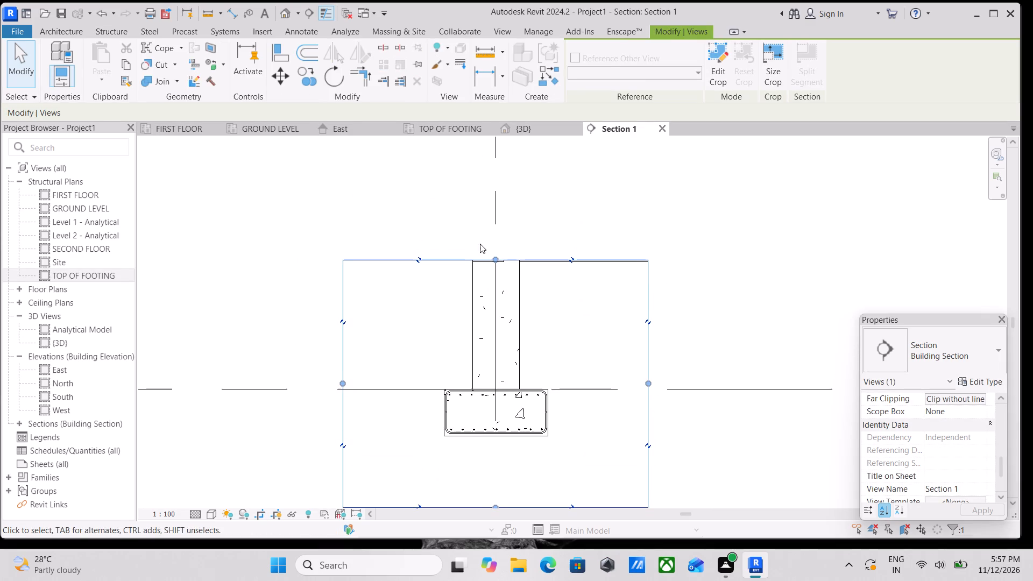
left_click_drag(498, 256, 486, 225)
middle_click_drag(571, 265, 571, 266)
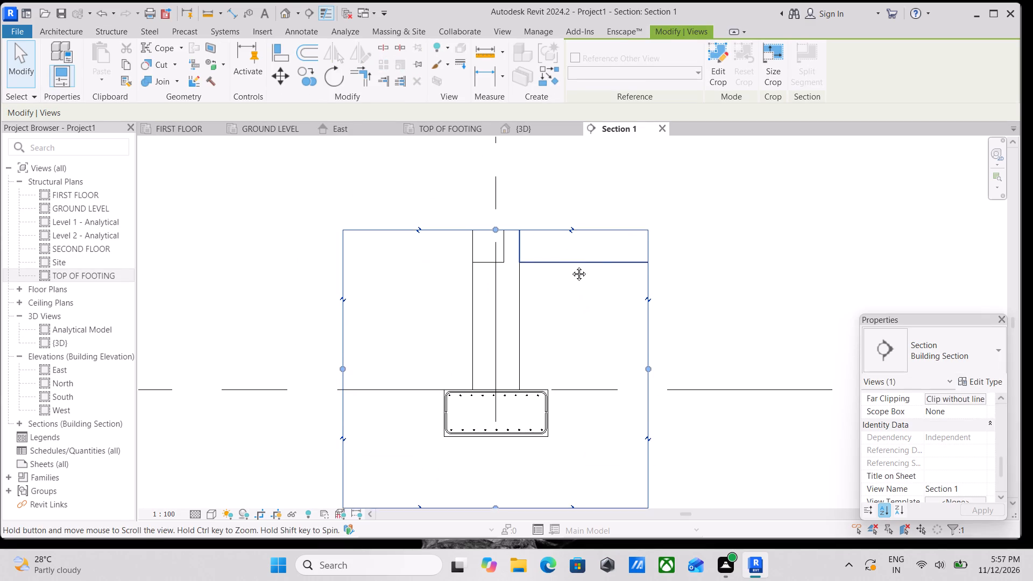
middle_click_drag(571, 266, 570, 270)
middle_click_drag(556, 252, 554, 302)
left_click_drag(493, 284, 485, 259)
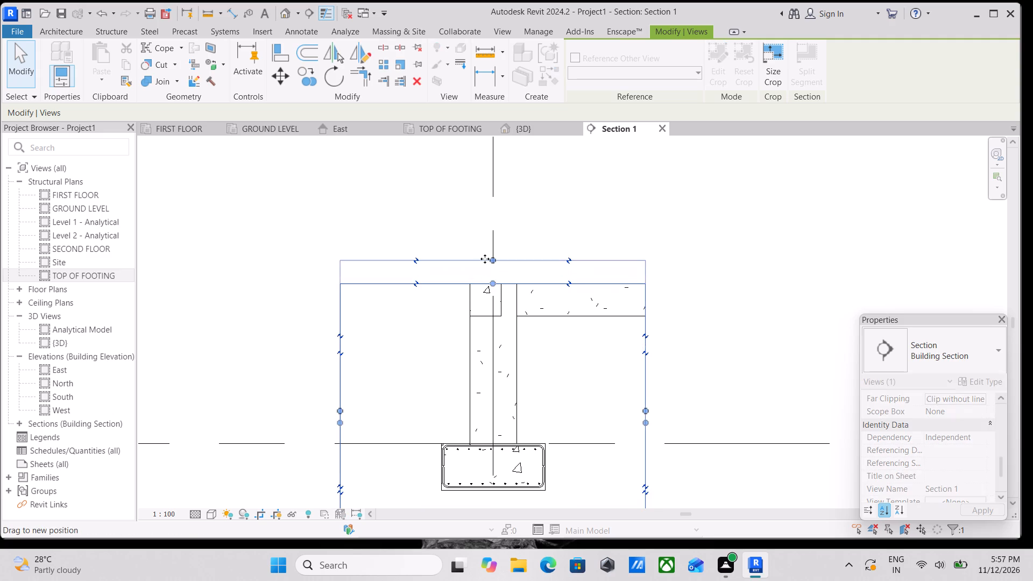
left_click_drag(485, 259, 485, 259)
scroll(574, 321, "up", 1)
middle_click_drag(571, 319, 564, 330)
left_click_drag(482, 266, 477, 263)
left_click_drag(477, 257, 476, 223)
scroll(572, 174, "down", 1)
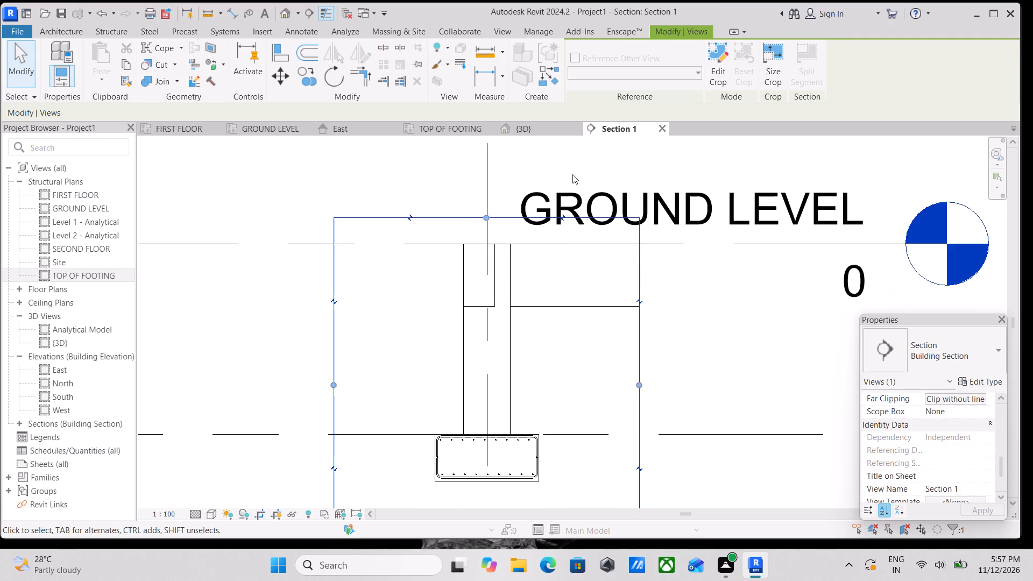
Stretch the GROUND LEVEL line's head end to the right, well clear of the cropped section.
middle_click_drag(656, 213, 541, 198)
scroll(569, 207, "down", 3)
middle_click_drag(671, 261, 554, 225)
scroll(627, 247, "down", 3)
middle_click_drag(627, 247, 523, 277)
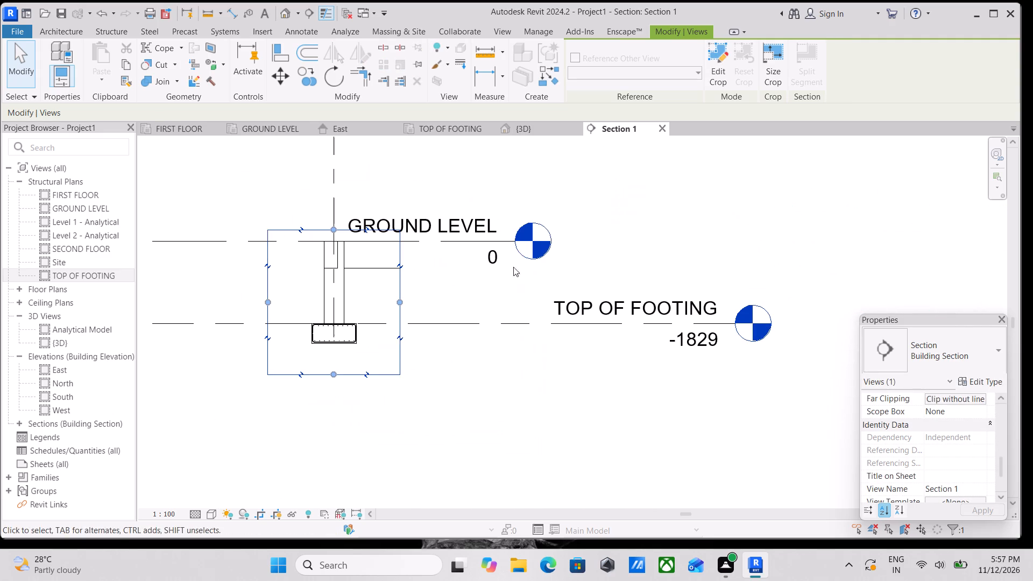
left_click(480, 245)
scroll(613, 245, "down", 2)
middle_click_drag(614, 245, 534, 257)
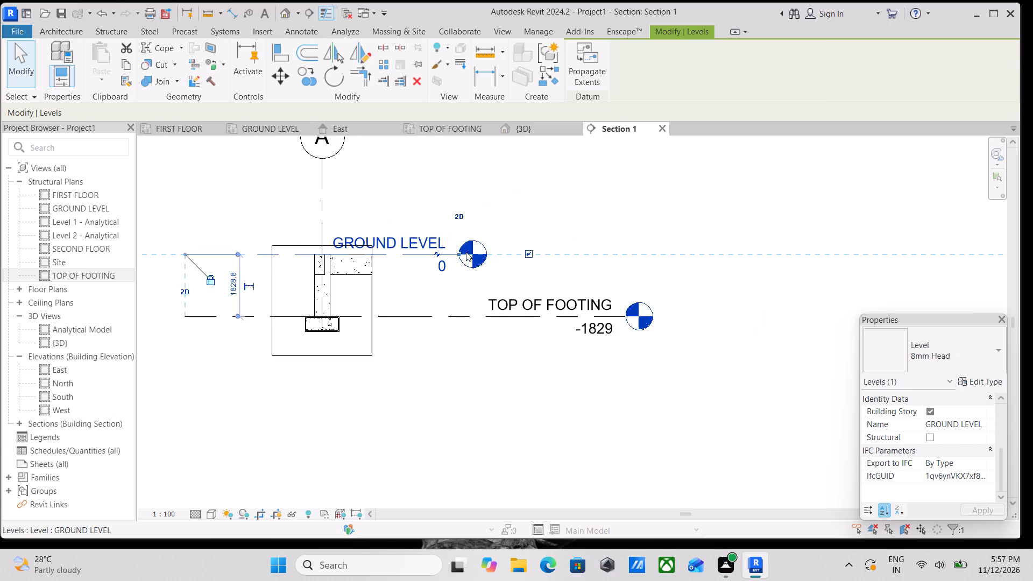
left_click_drag(460, 254, 728, 245)
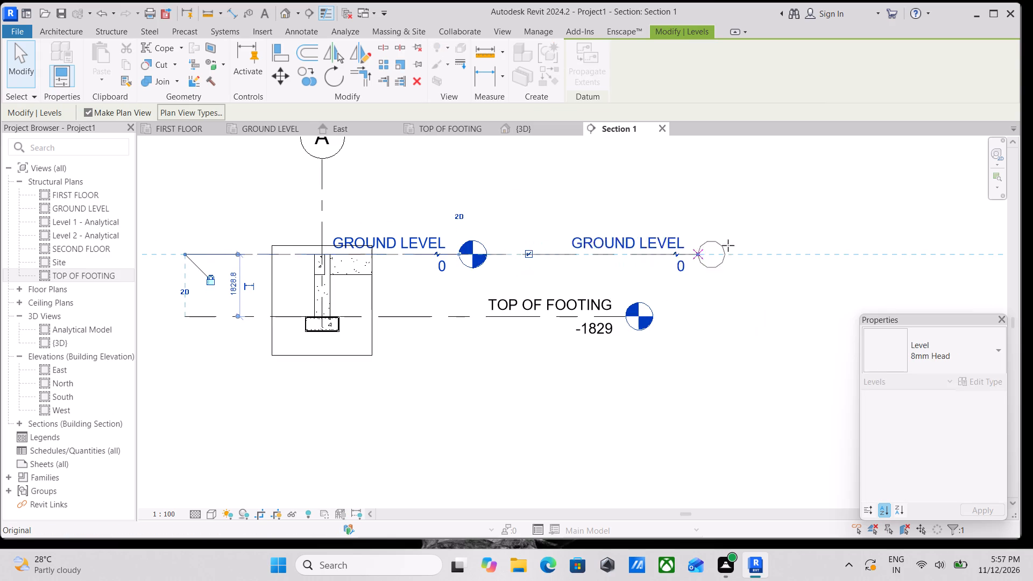
left_click_drag(728, 245, 782, 239)
Stretch the TOP OF FOOTING line's head end to the right, in line with the GROUND LEVEL head.
left_click(462, 313)
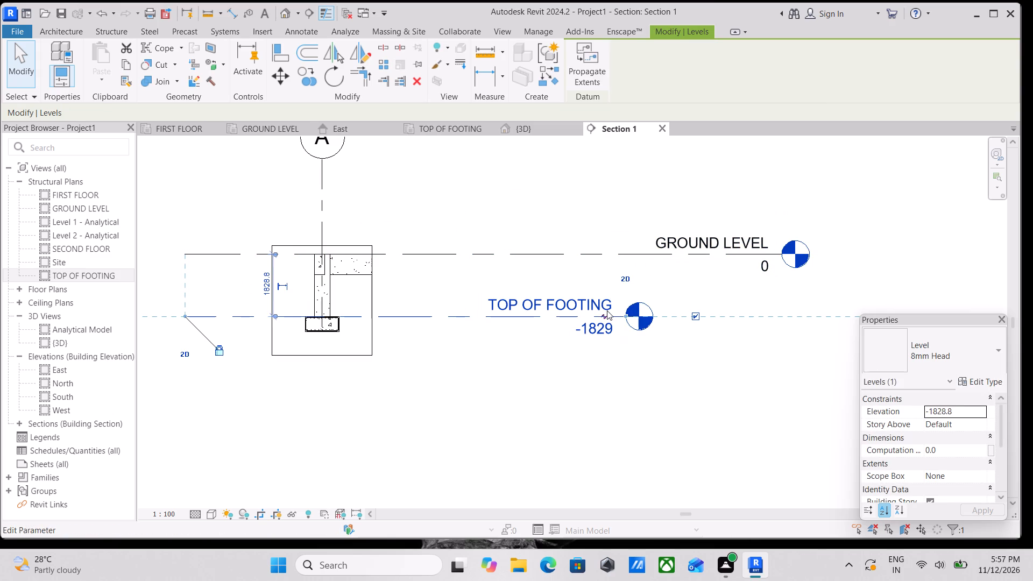
left_click_drag(626, 316, 628, 316)
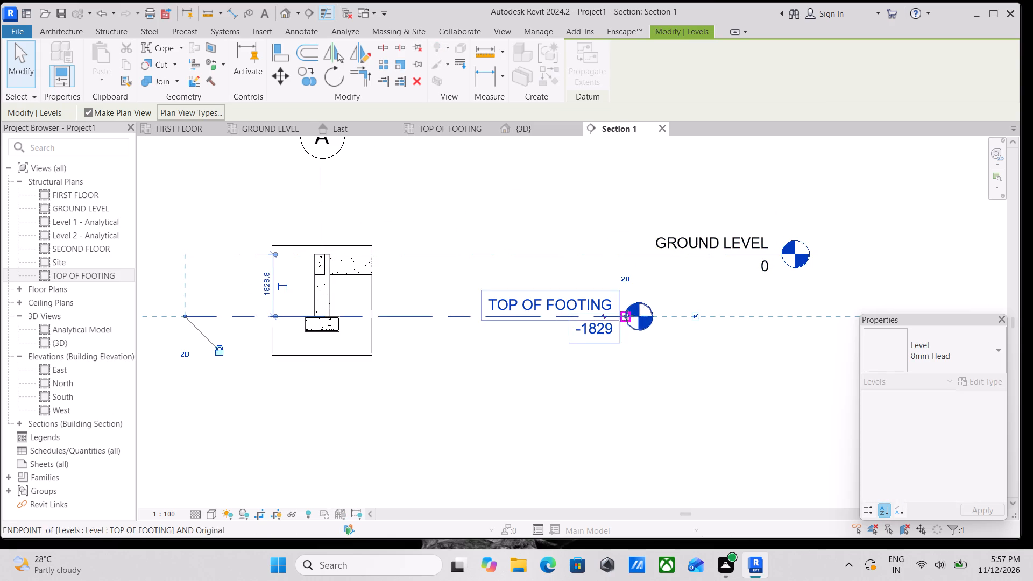
left_click_drag(628, 316, 801, 302)
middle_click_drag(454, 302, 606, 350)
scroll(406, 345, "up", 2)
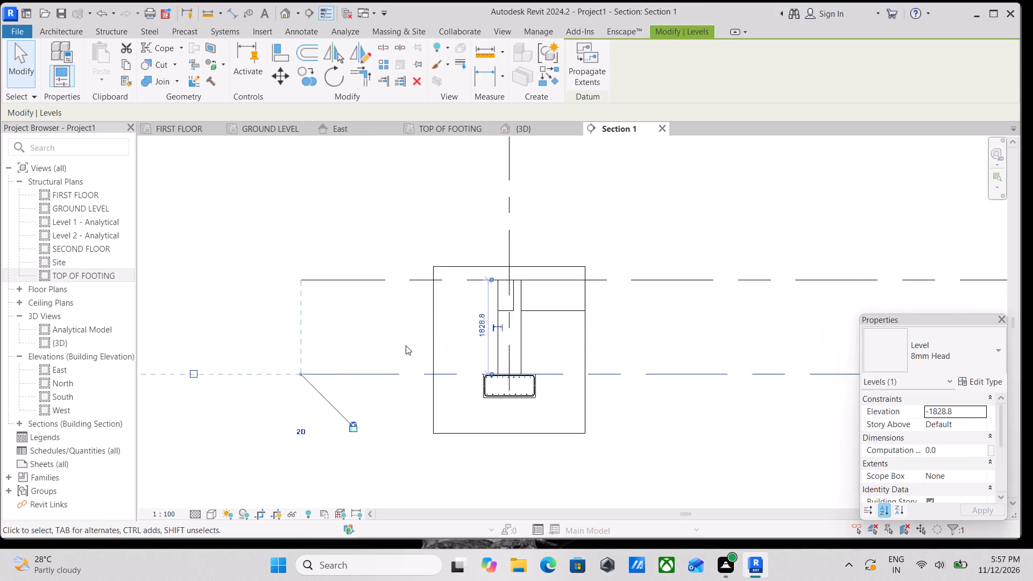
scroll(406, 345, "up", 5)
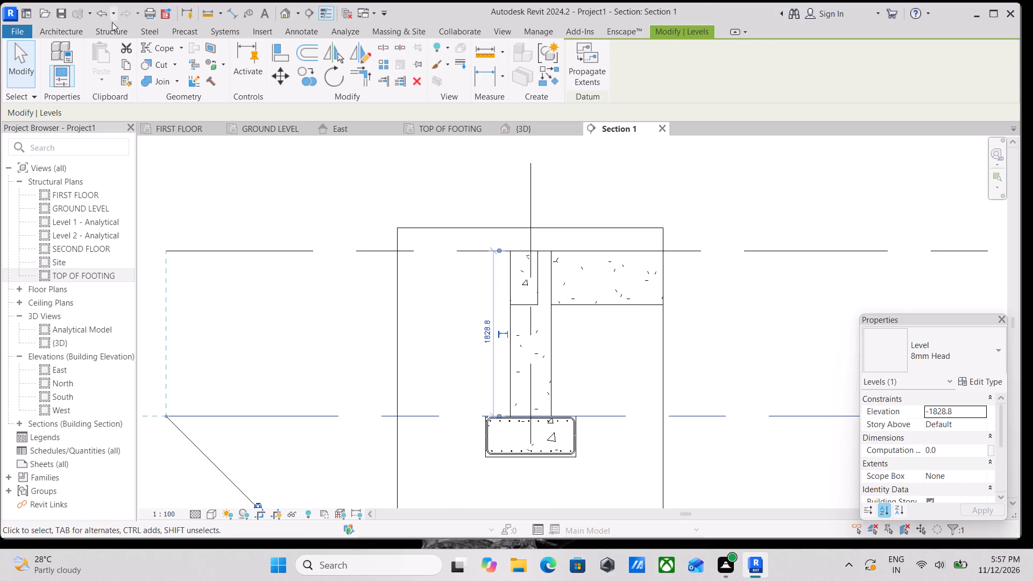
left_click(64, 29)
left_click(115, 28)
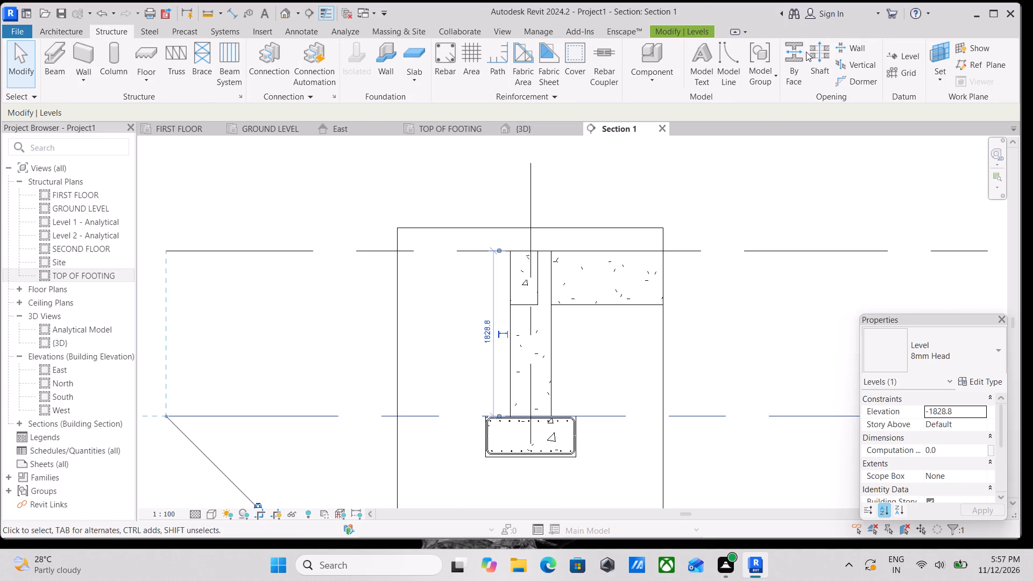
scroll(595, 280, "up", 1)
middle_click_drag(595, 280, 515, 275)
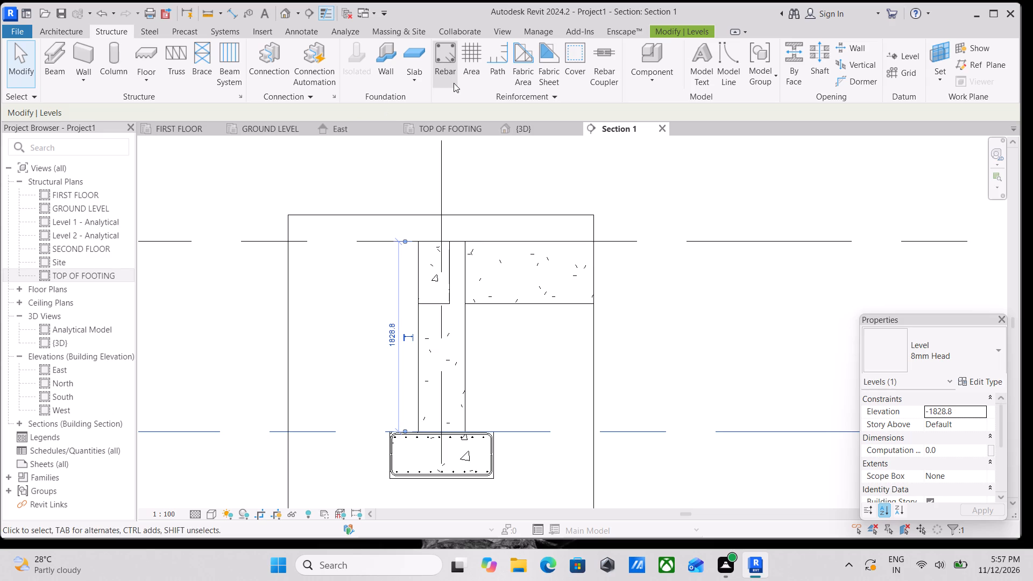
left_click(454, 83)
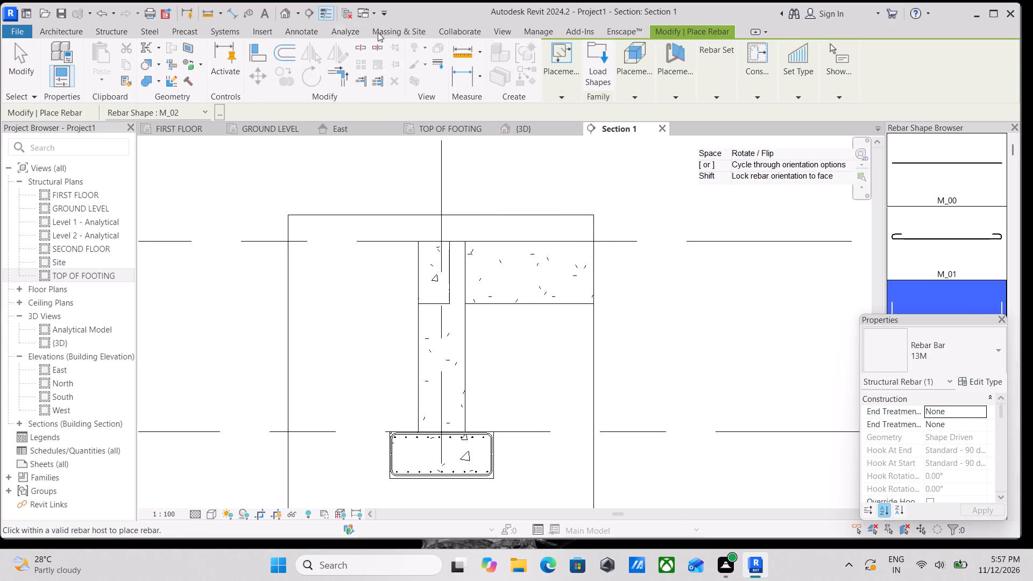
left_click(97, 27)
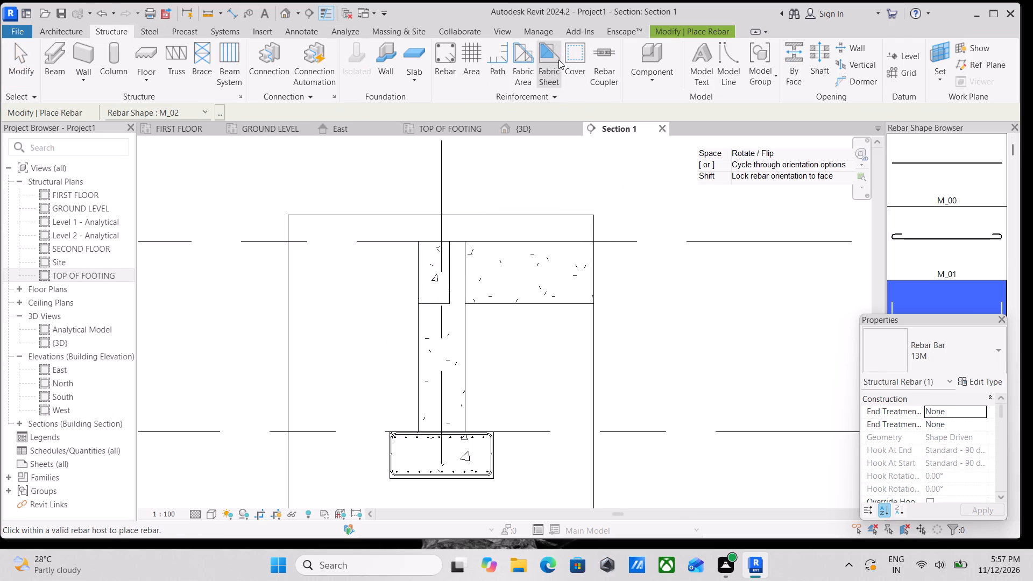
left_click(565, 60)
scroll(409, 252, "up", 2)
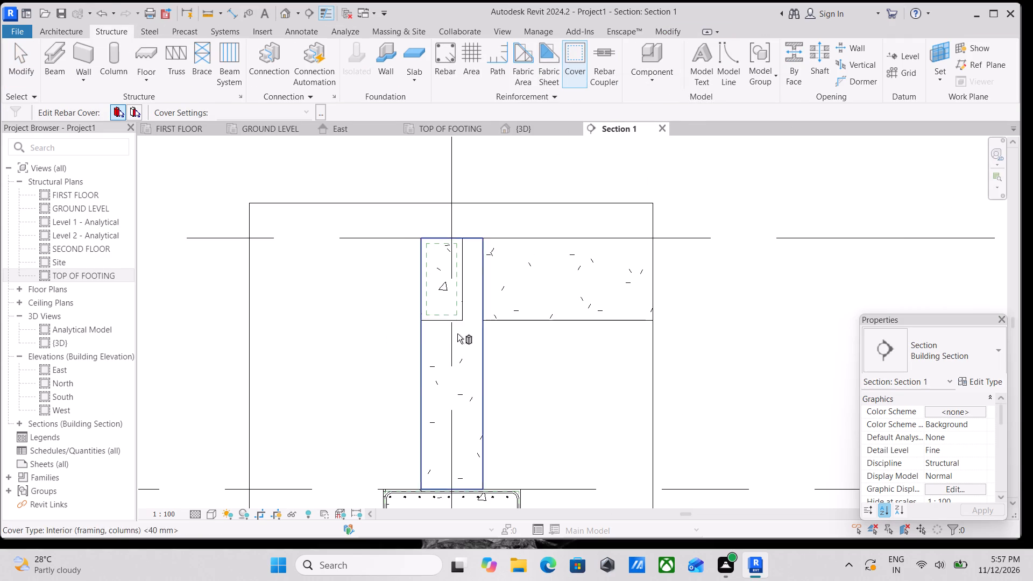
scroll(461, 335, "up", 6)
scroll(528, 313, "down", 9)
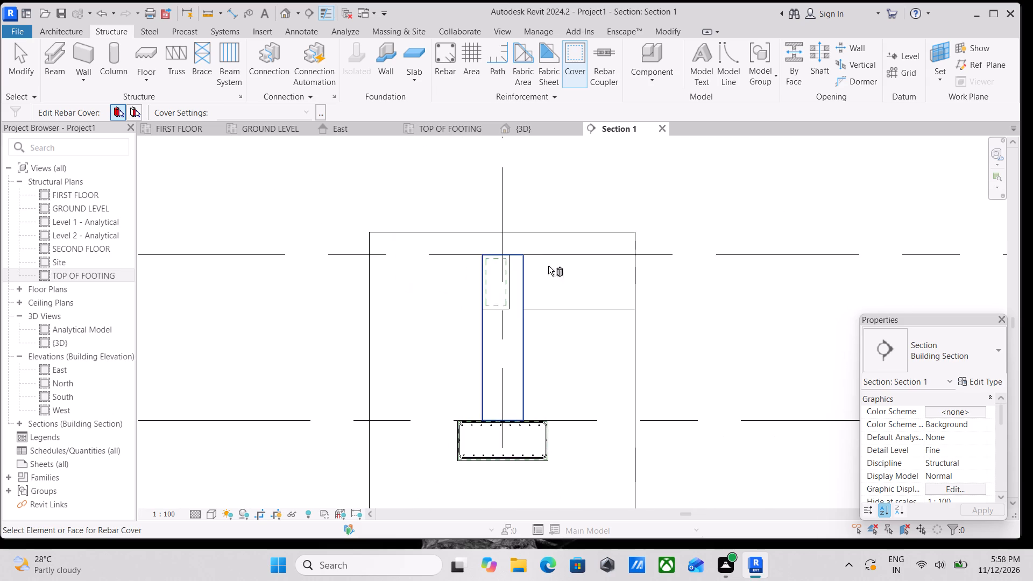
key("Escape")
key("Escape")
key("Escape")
Examine footing A1 and the neighbouring footings in the TOP OF FOOTING structural plan.
left_click(466, 130)
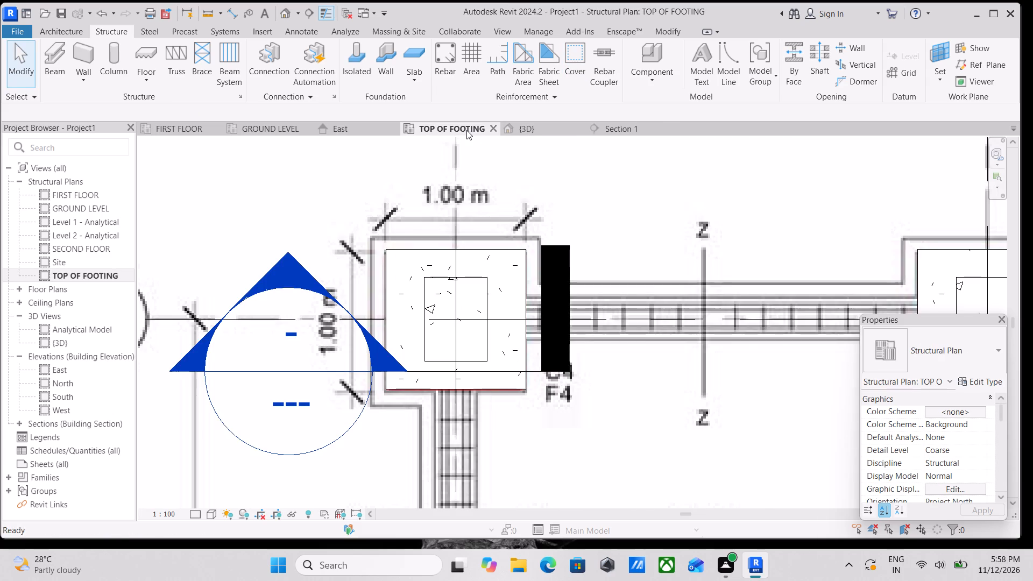
scroll(506, 272, "down", 3)
middle_click(513, 295)
scroll(484, 353, "up", 2)
scroll(450, 296, "up", 2)
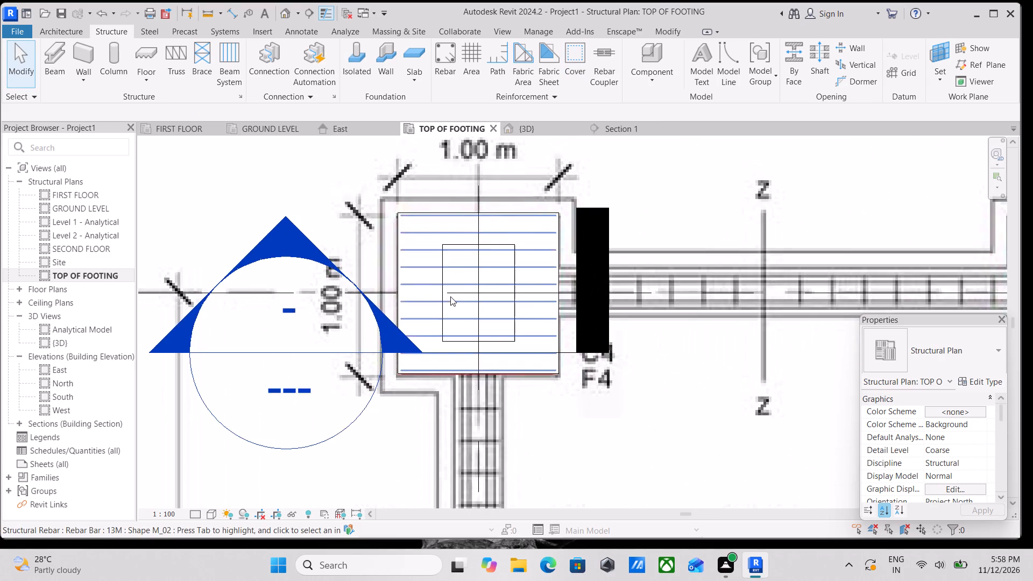
scroll(515, 275, "down", 4)
middle_click_drag(550, 261, 375, 280)
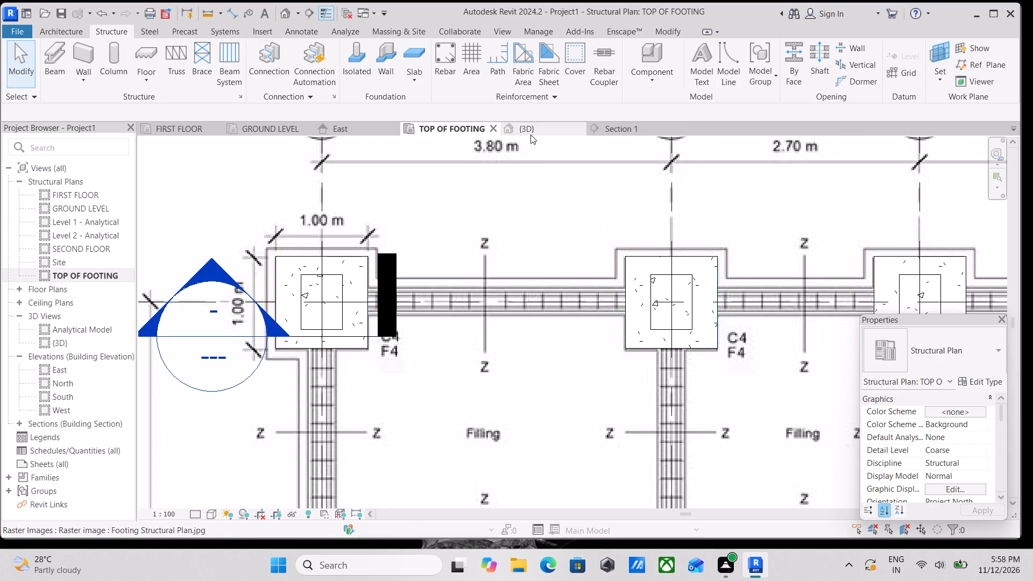
Set the {3D} view's detail level to Fine to display solid rebar in footing A1, framing the footing and its column.
left_click(534, 131)
middle_click_drag(564, 304, 322, 264)
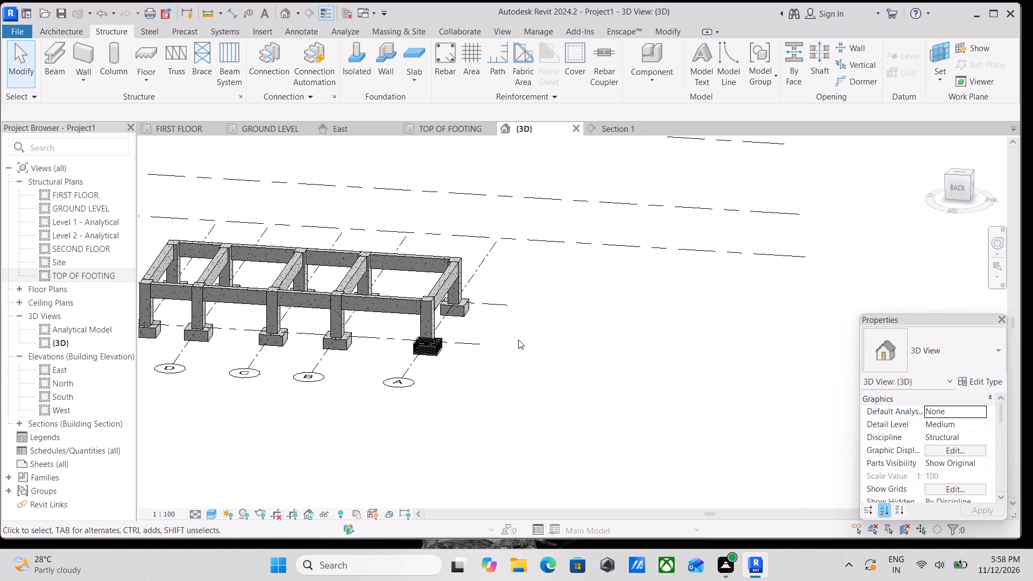
middle_click_drag(443, 353, 321, 394, "shift")
scroll(310, 394, "up", 3, "shift")
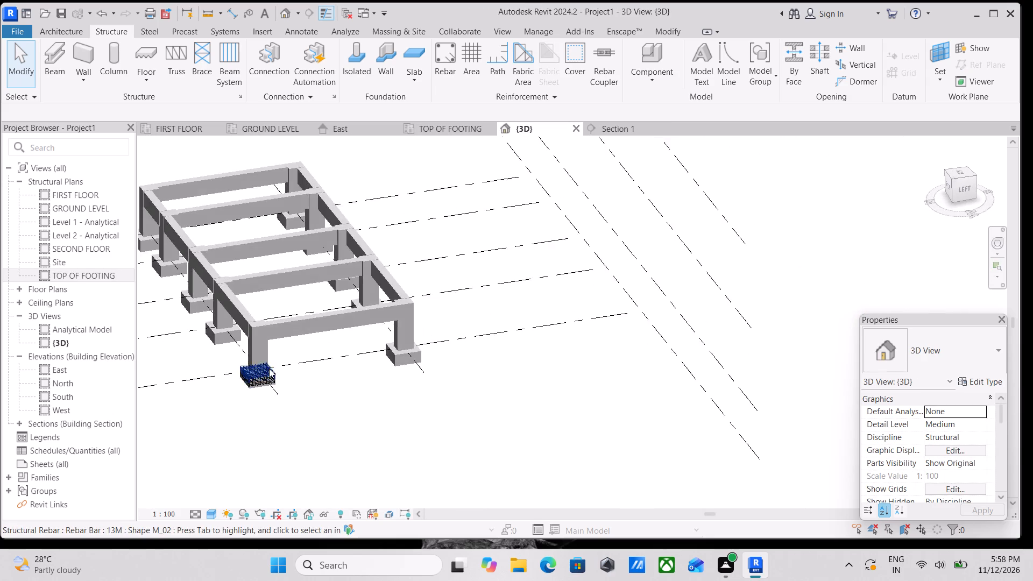
scroll(269, 369, "up", 5, "shift")
middle_click_drag(263, 369, 382, 361)
scroll(413, 389, "up", 12)
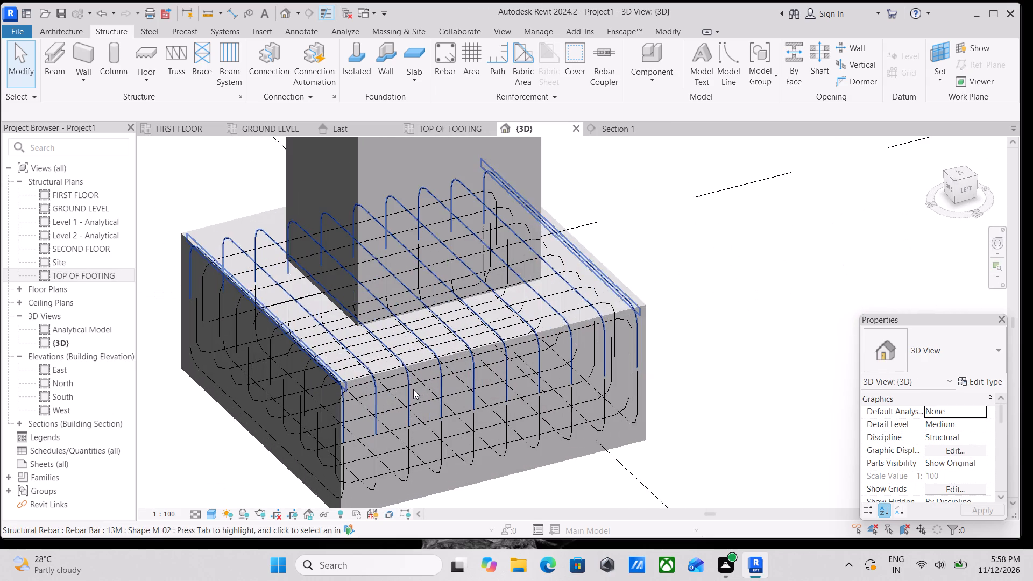
left_click(208, 511)
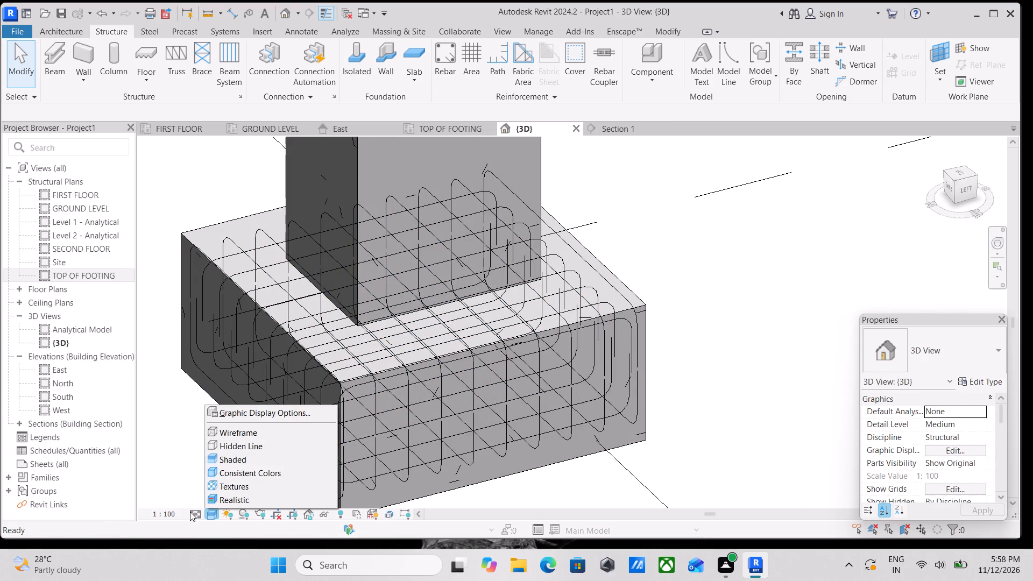
left_click(189, 513)
left_click(201, 502)
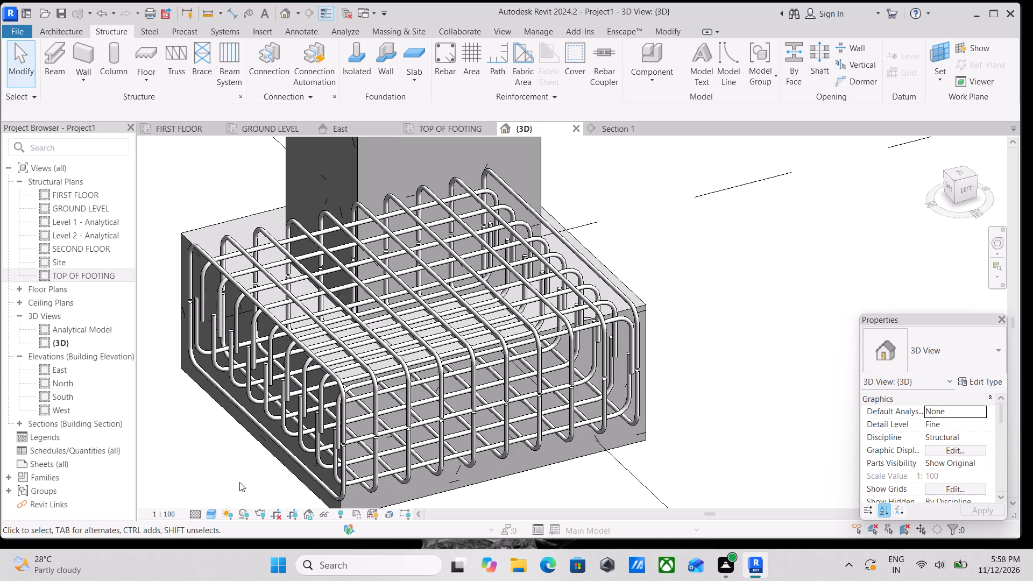
scroll(242, 480, "down", 5)
middle_click(207, 466)
scroll(254, 443, "down", 3)
middle_click_drag(254, 443, 260, 478)
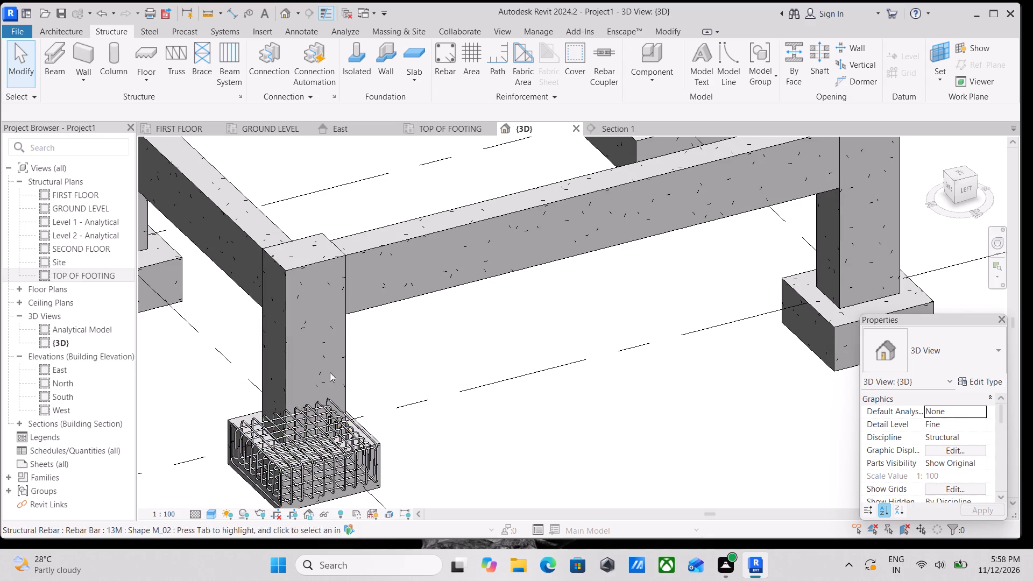
Return to the TOP OF FOOTING plan and try to nudge Section 1 by its marker head at footing A1.
left_click(449, 125)
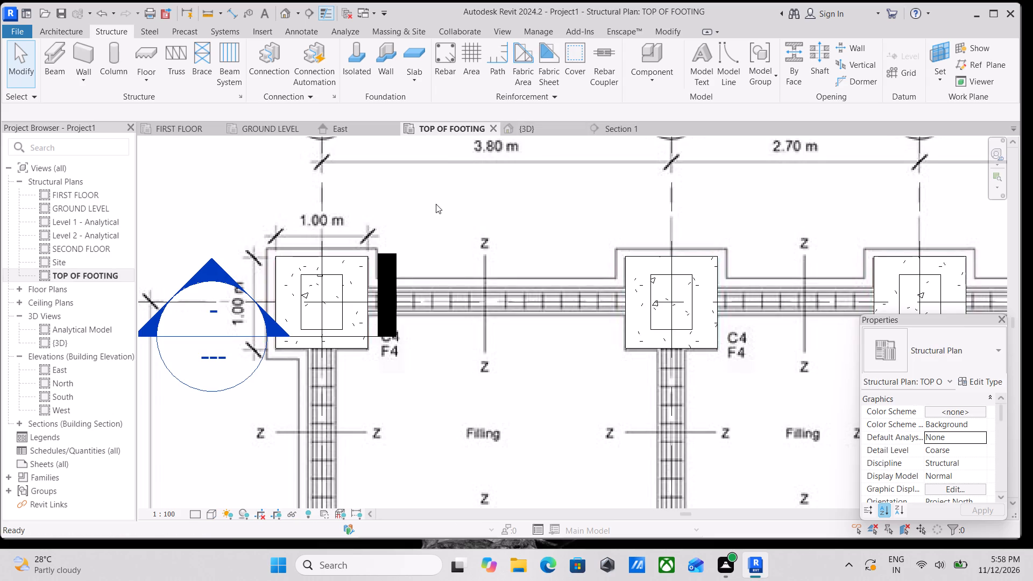
middle_click_drag(292, 316, 365, 324)
scroll(341, 332, "up", 3)
scroll(265, 253, "up", 1)
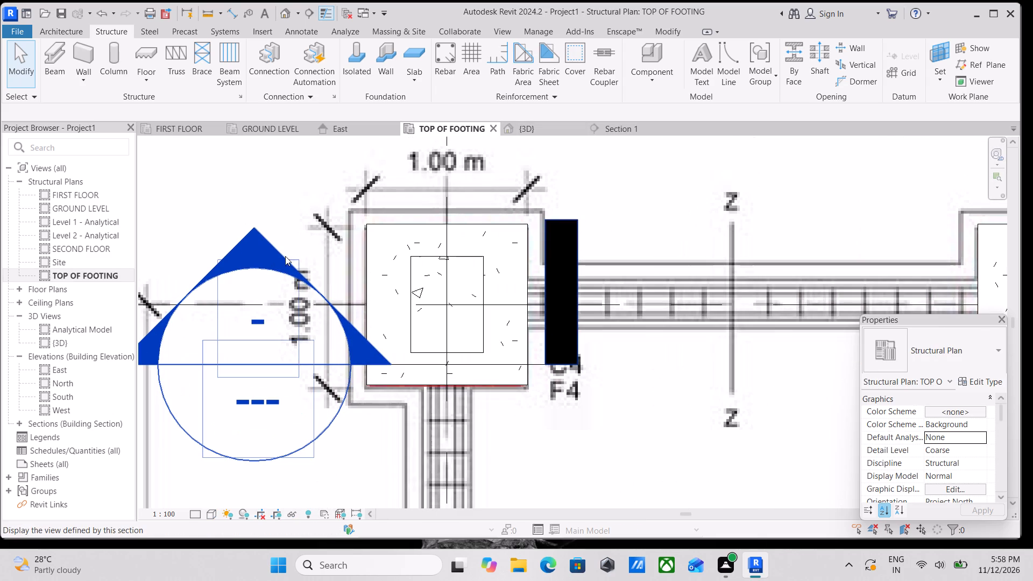
left_click(259, 237)
key("Up")
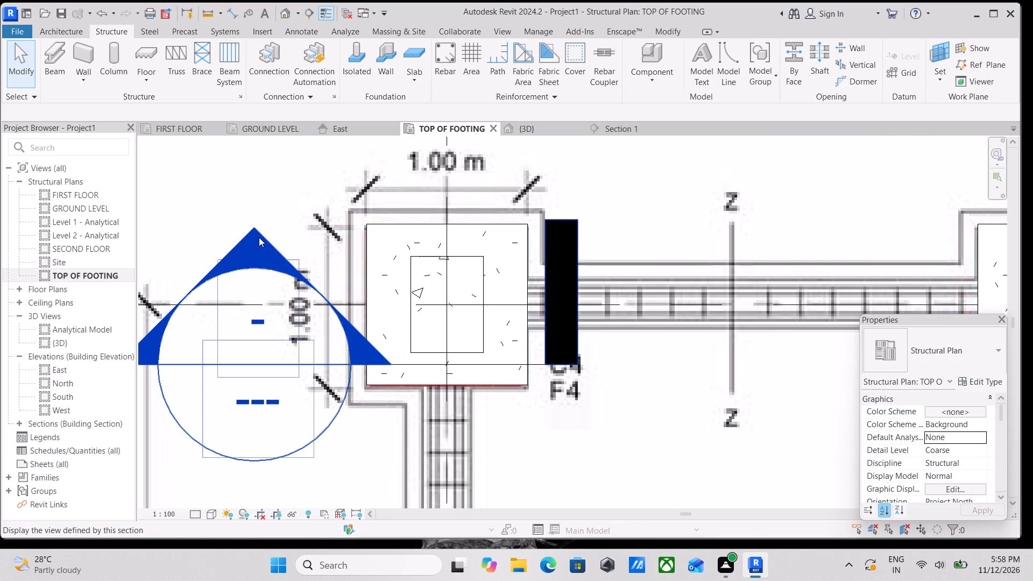
left_click(259, 237)
key("Up")
scroll(506, 395, "up", 4)
scroll(574, 355, "up", 3)
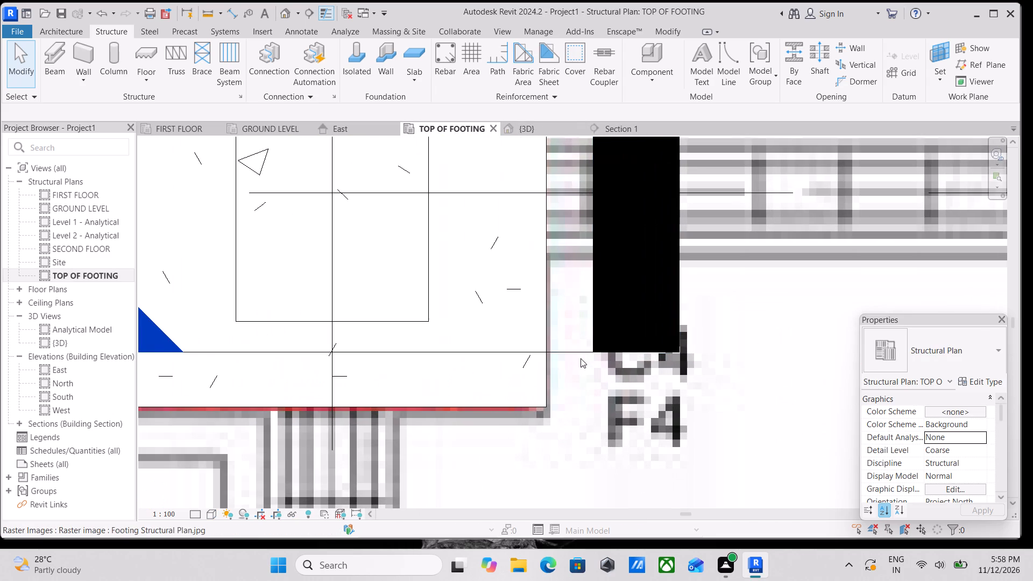
Move the Section 1 line at footing A1 toward grid 1 so it cuts through the column.
left_click(581, 355)
scroll(581, 355, "down", 6)
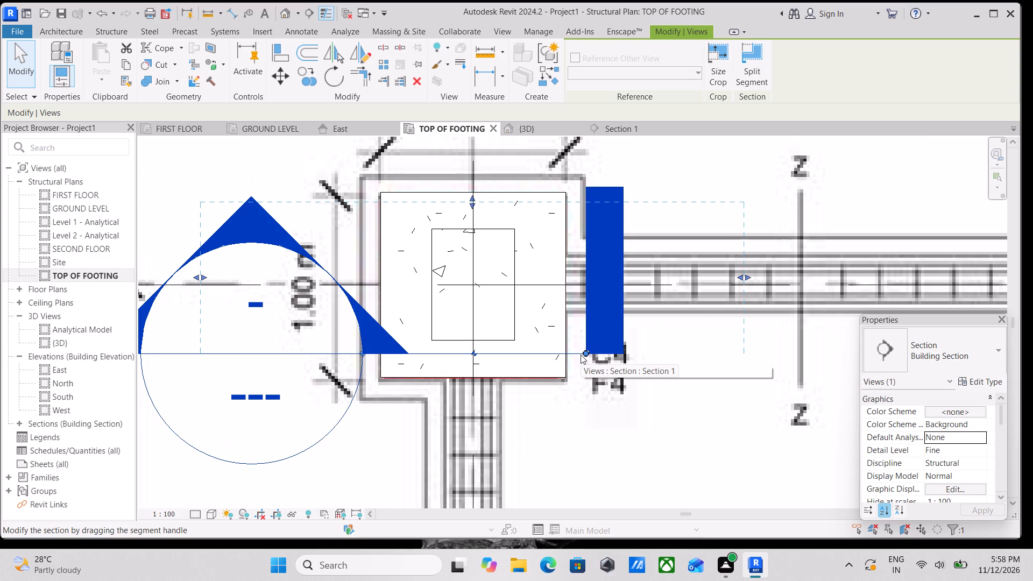
middle_click_drag(468, 266, 422, 326)
scroll(431, 426, "up", 8)
scroll(430, 408, "down", 4)
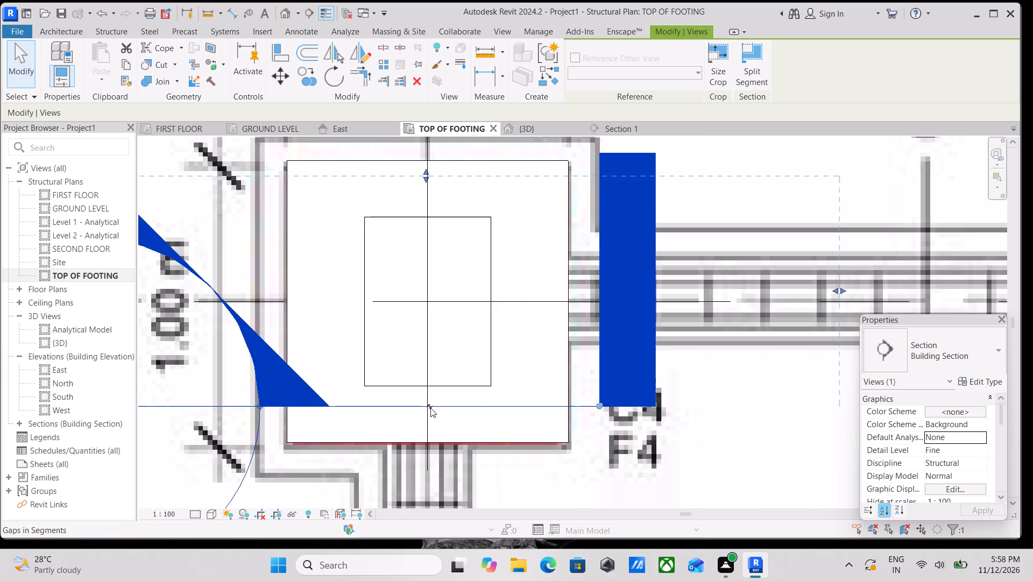
scroll(430, 408, "down", 7)
middle_click_drag(430, 408, 448, 391)
key("m")
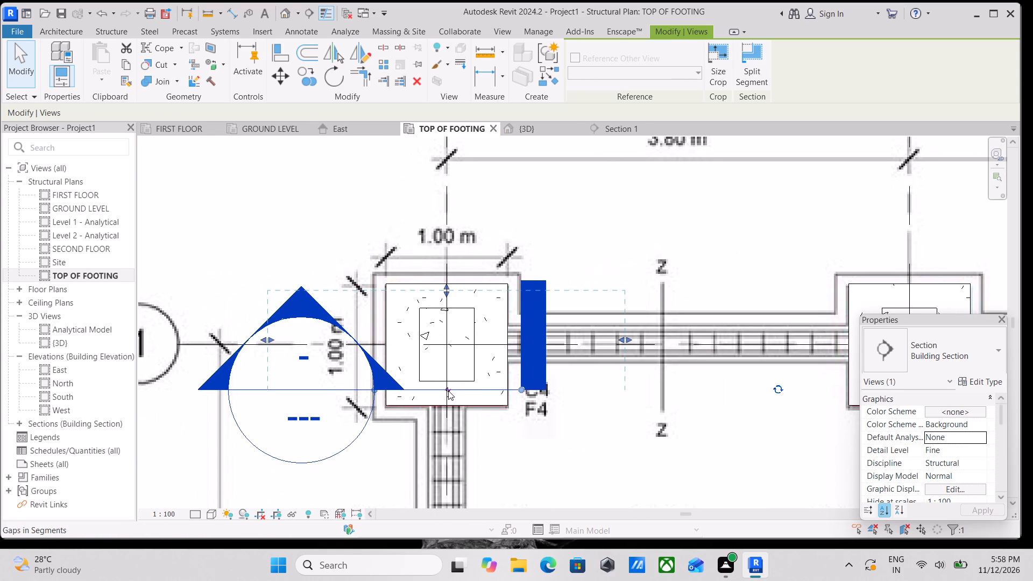
scroll(411, 386, "up", 1)
scroll(365, 398, "up", 3)
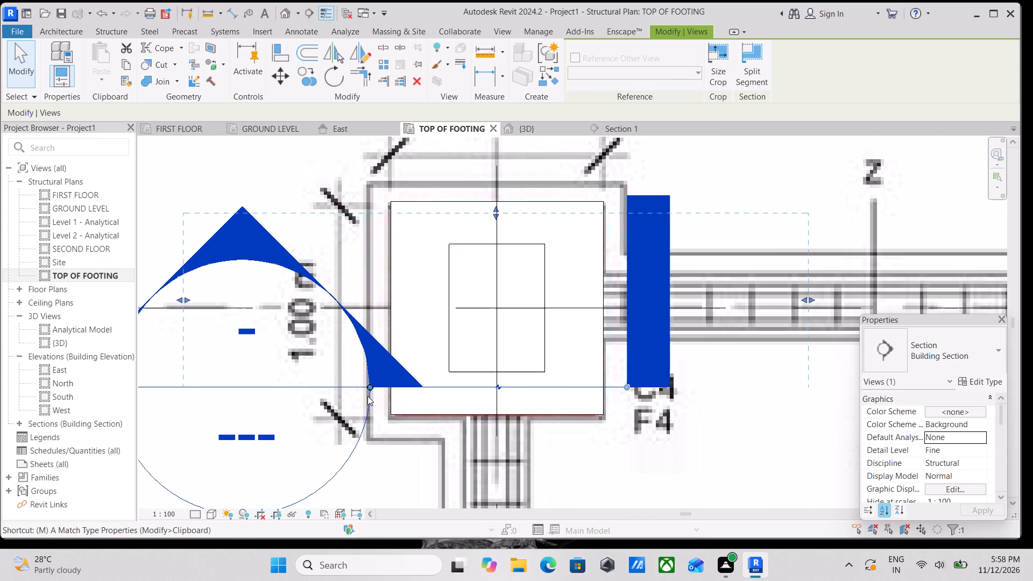
middle_click_drag(476, 389, 380, 403)
scroll(381, 403, "up", 2)
scroll(454, 393, "down", 4)
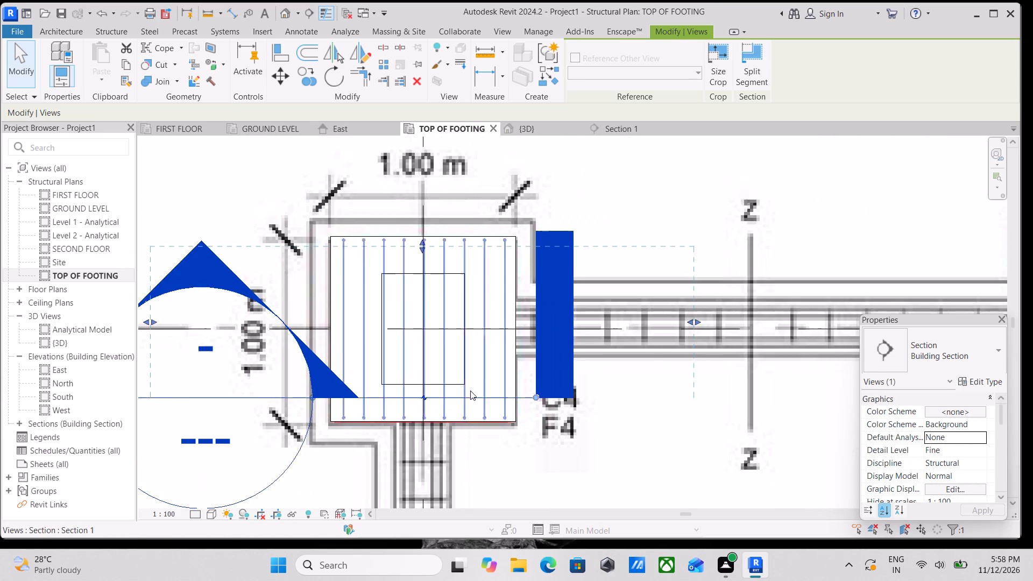
scroll(470, 391, "down", 6)
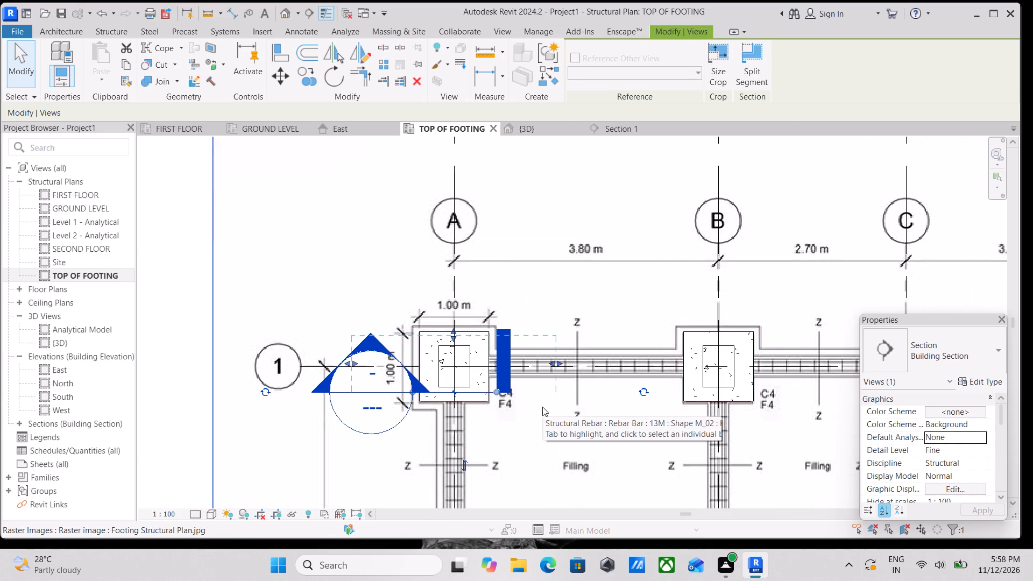
key("Up")
key("Up")
key("Up")
key("Up")
key("Up")
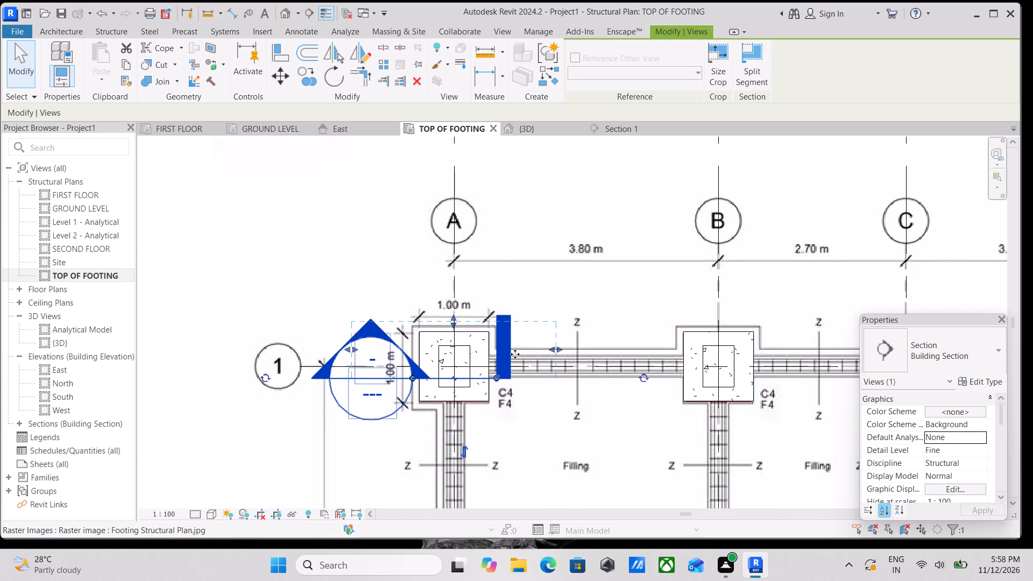
Shrink Section 1's view extents to the A1 column, with side limits near its side faces and the depth limit just inside its far face.
middle_click_drag(515, 354, 504, 353)
scroll(453, 301, "up", 4)
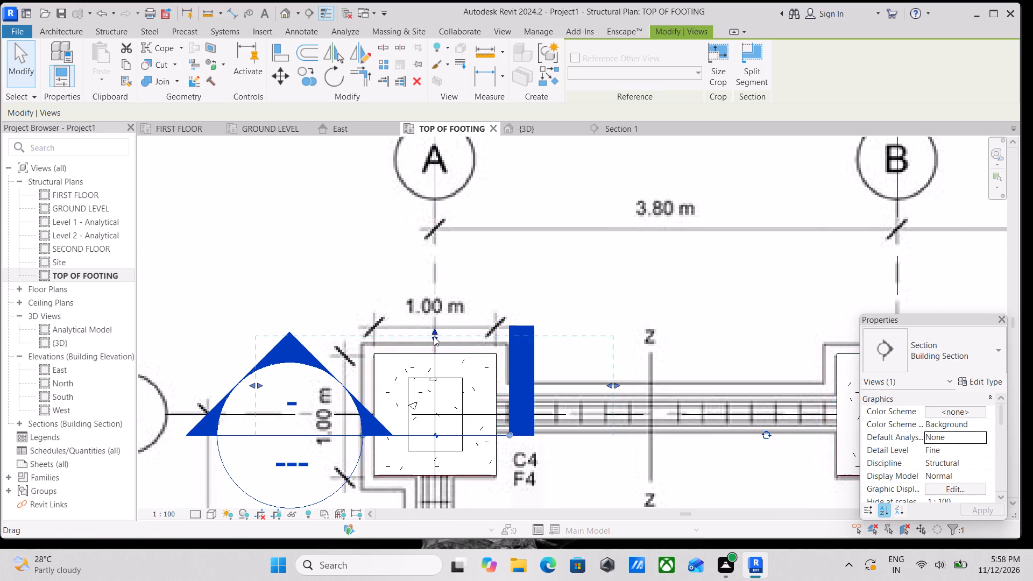
left_click_drag(434, 336, 440, 363)
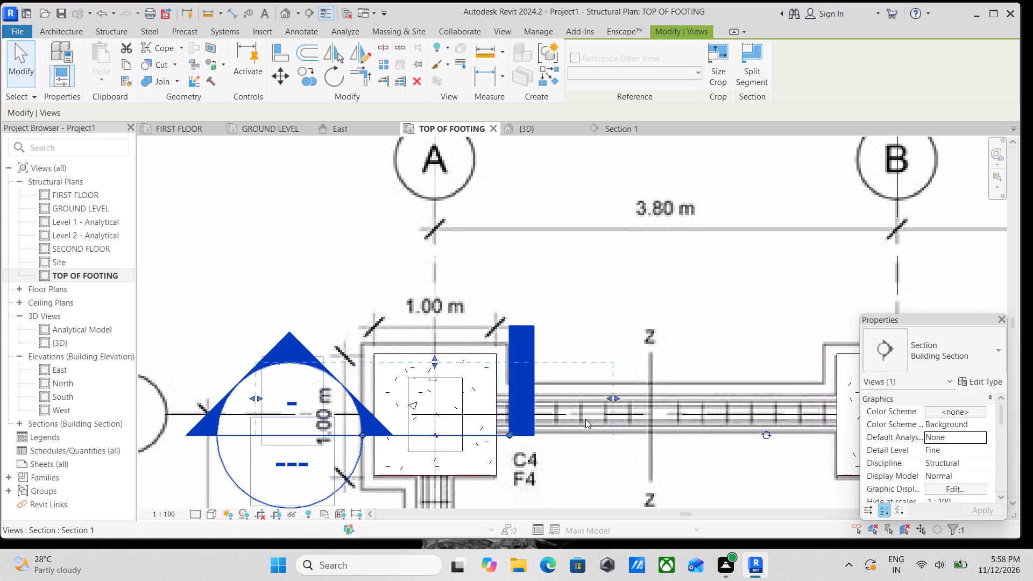
left_click_drag(608, 398, 517, 410)
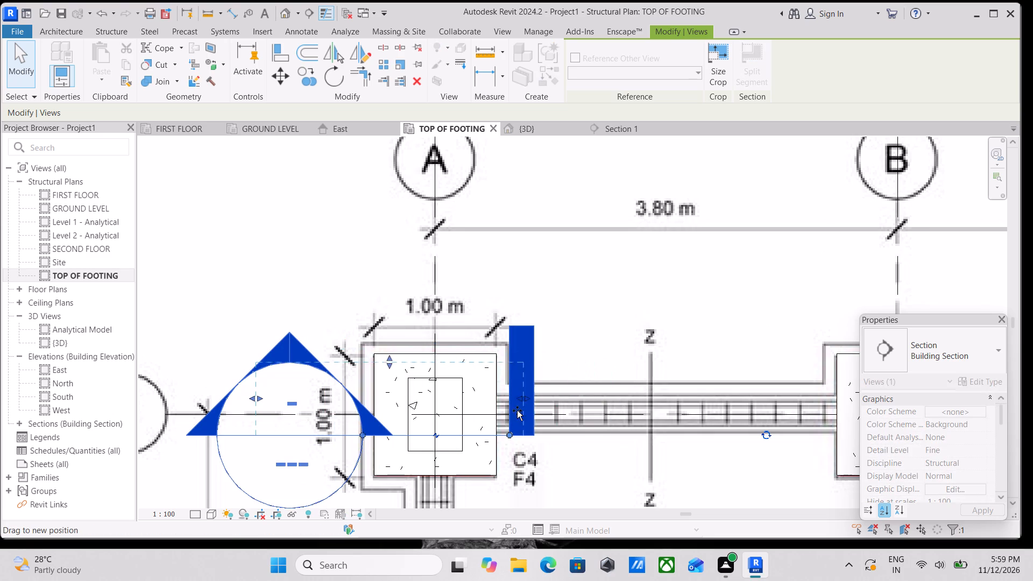
left_click_drag(517, 410, 472, 418)
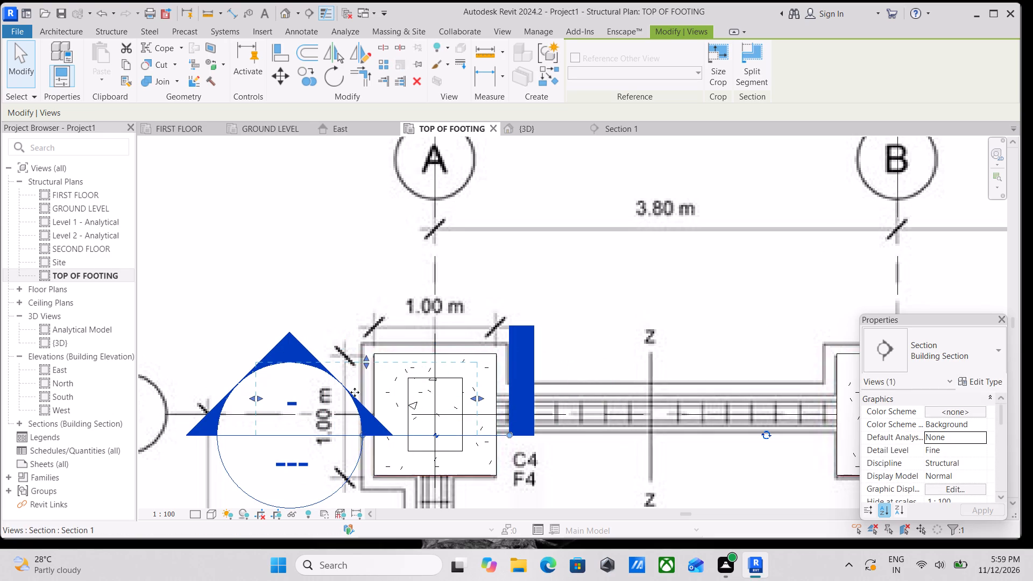
scroll(359, 408, "up", 4)
scroll(372, 396, "down", 2)
middle_click_drag(370, 395, 344, 380)
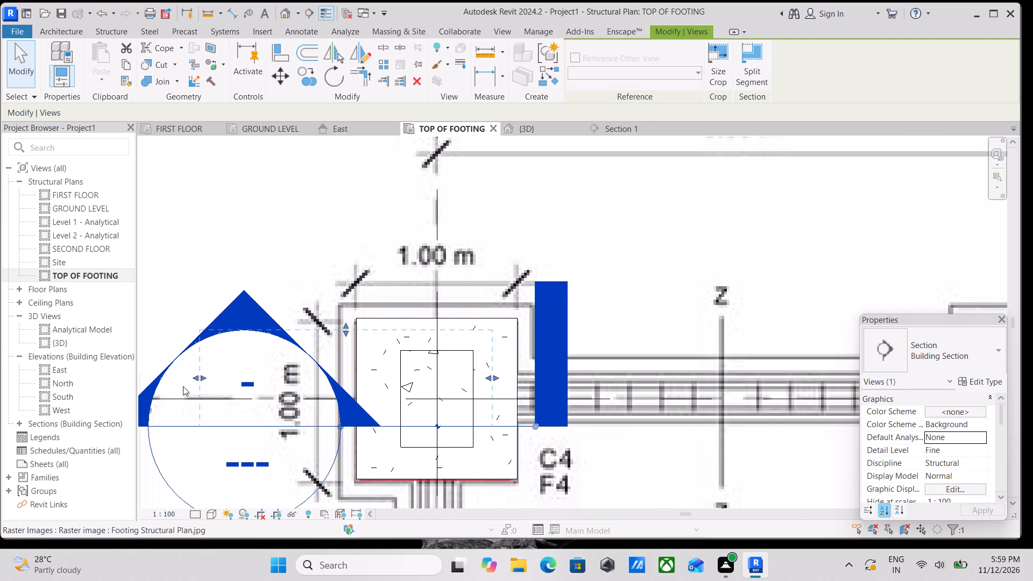
left_click_drag(204, 379, 377, 382)
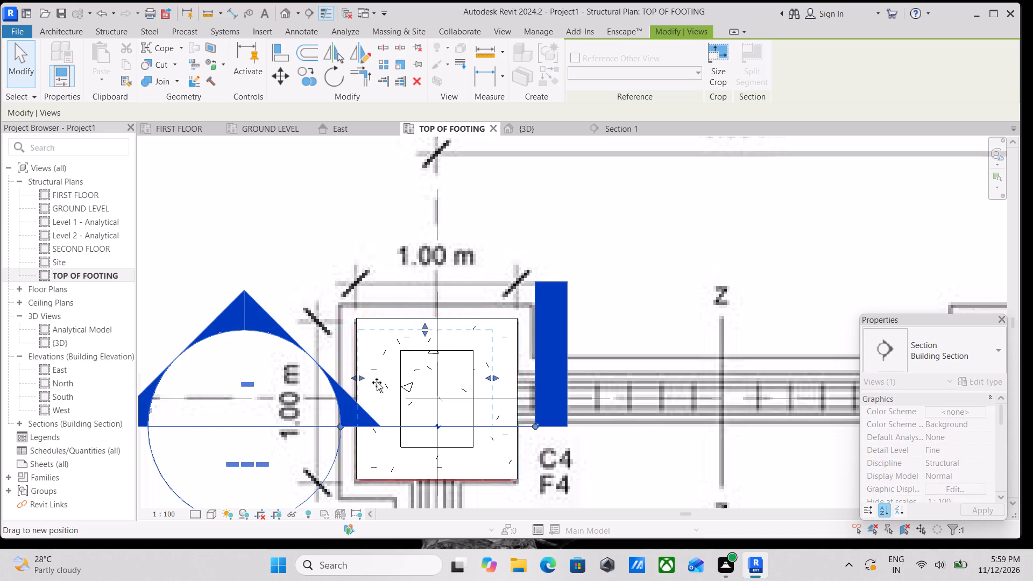
left_click_drag(377, 382, 393, 390)
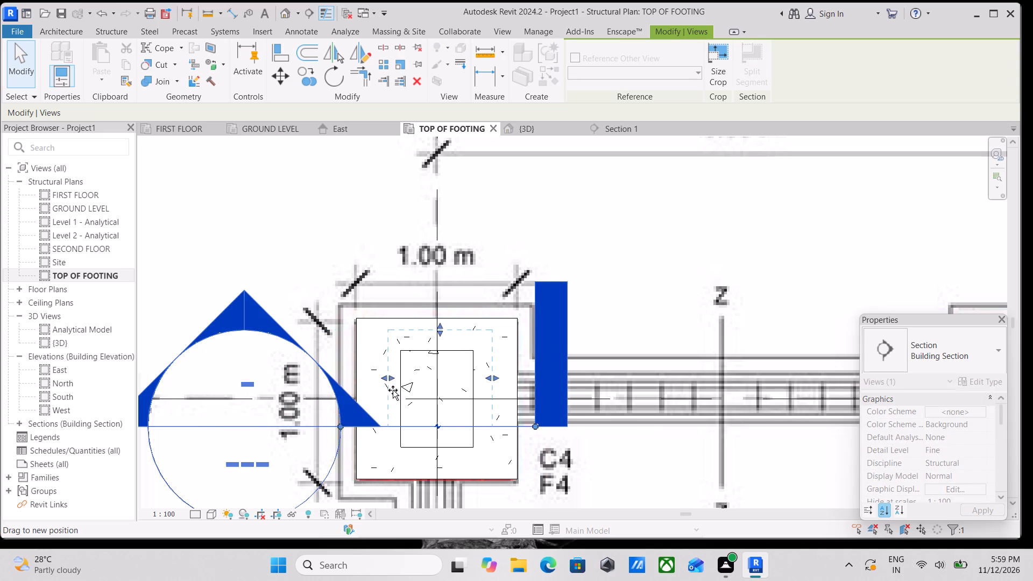
left_click_drag(393, 390, 399, 393)
scroll(513, 388, "up", 2)
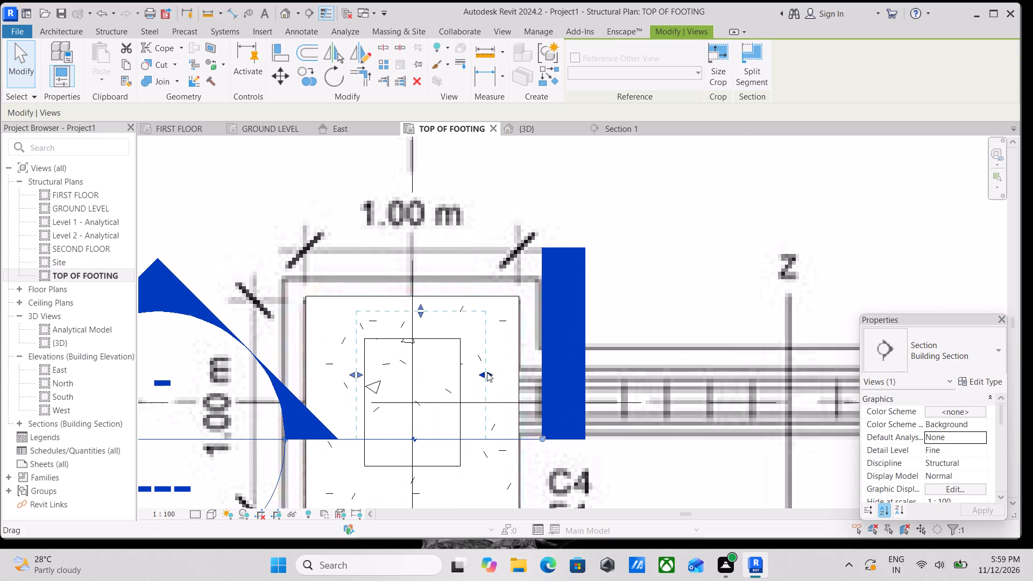
left_click_drag(487, 372, 458, 378)
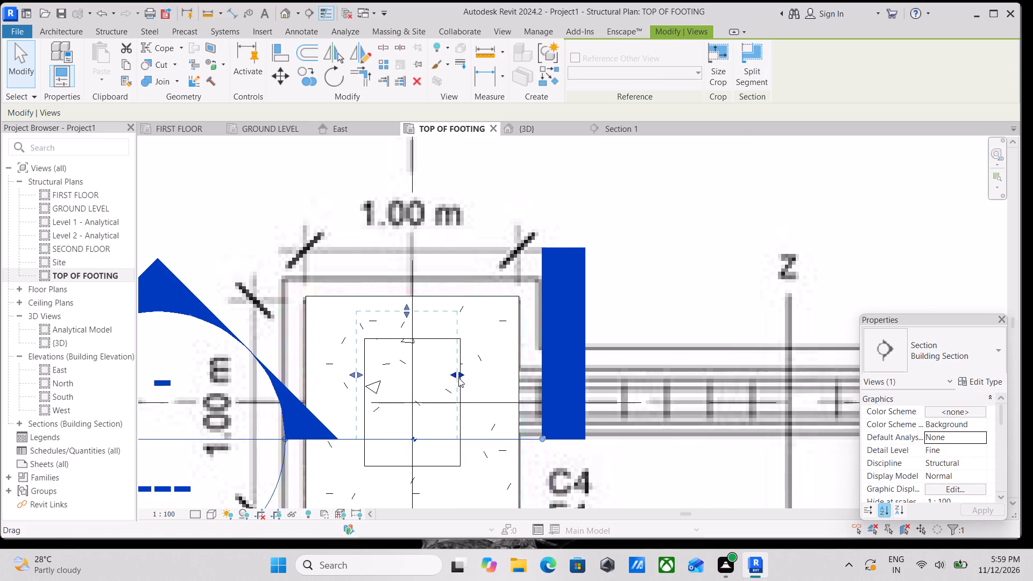
left_click_drag(357, 375, 365, 380)
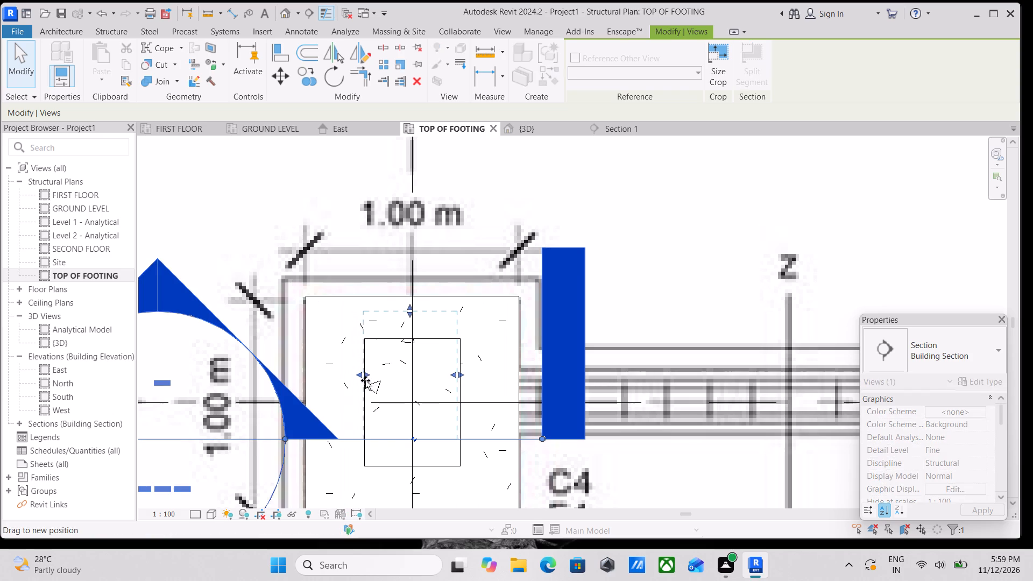
left_click_drag(365, 380, 367, 381)
left_click_drag(419, 311, 418, 325)
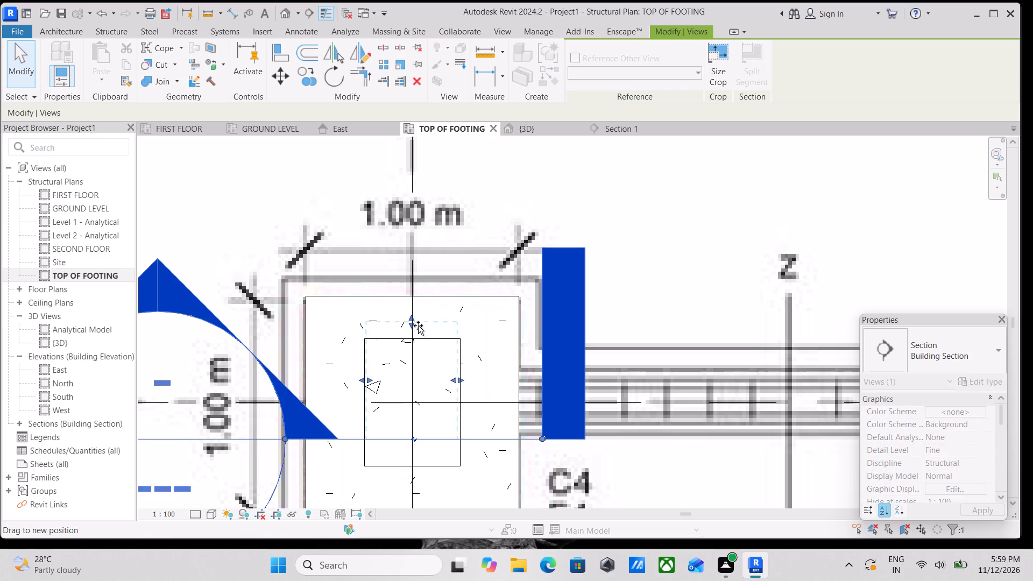
left_click_drag(418, 325, 420, 350)
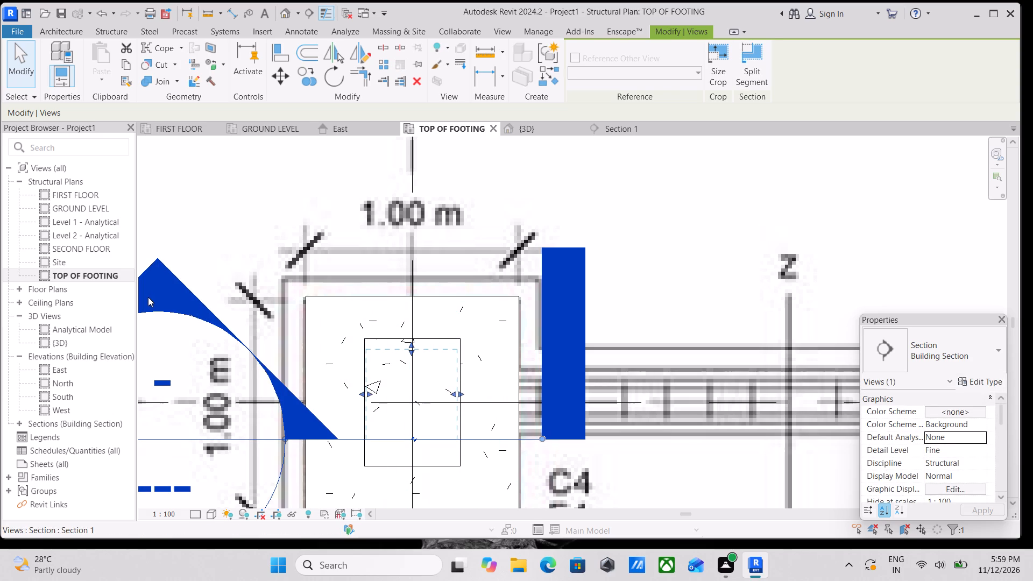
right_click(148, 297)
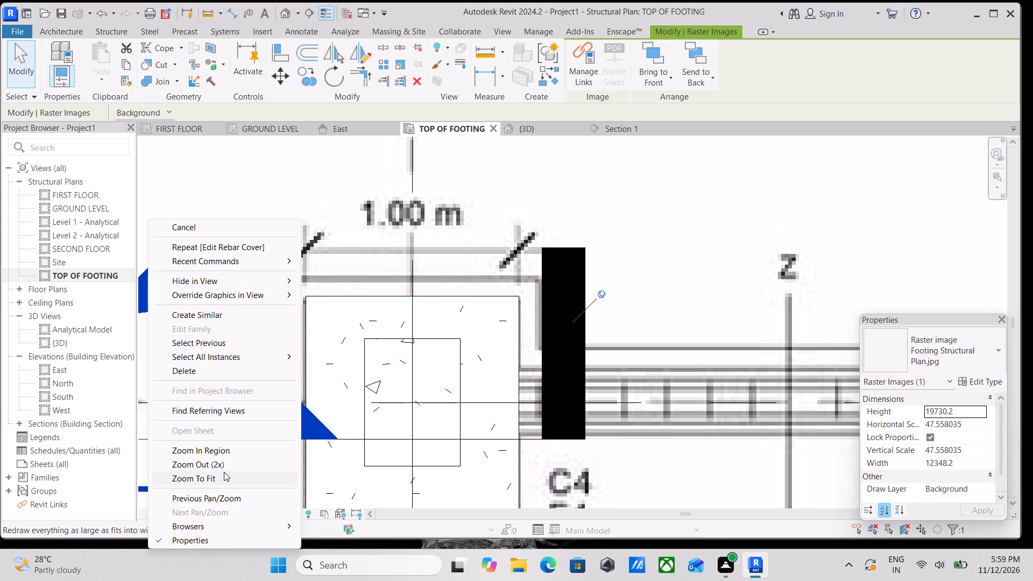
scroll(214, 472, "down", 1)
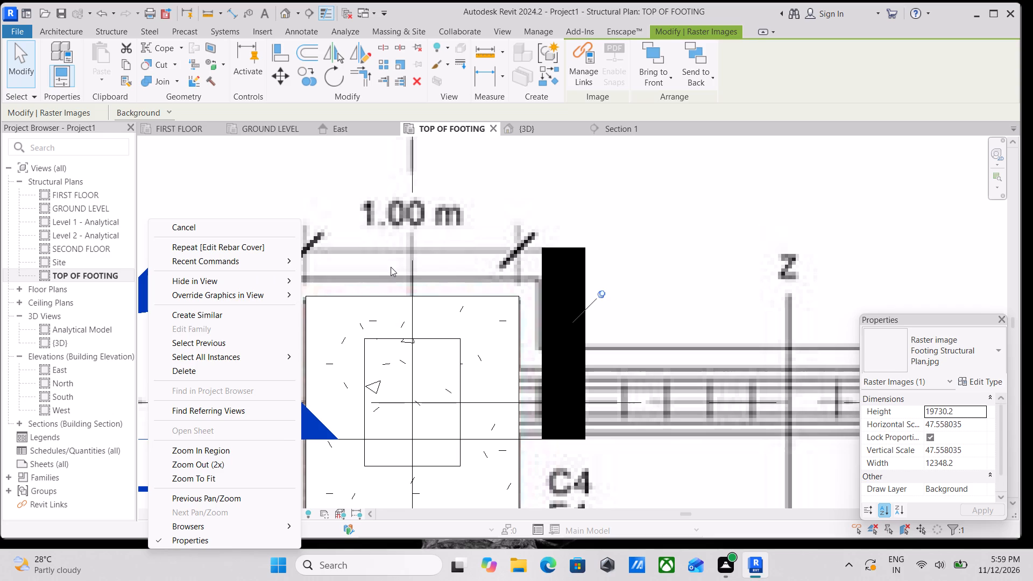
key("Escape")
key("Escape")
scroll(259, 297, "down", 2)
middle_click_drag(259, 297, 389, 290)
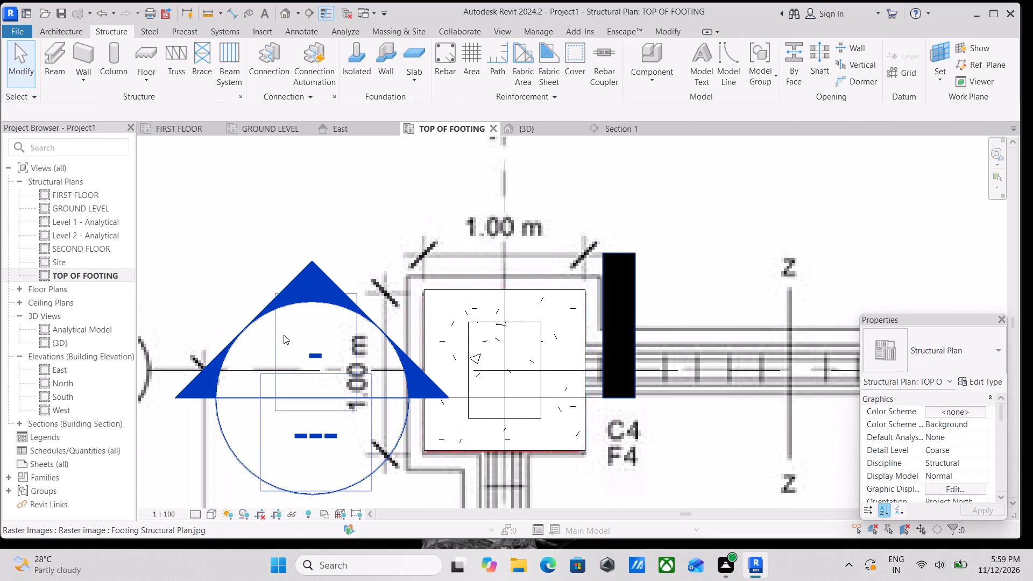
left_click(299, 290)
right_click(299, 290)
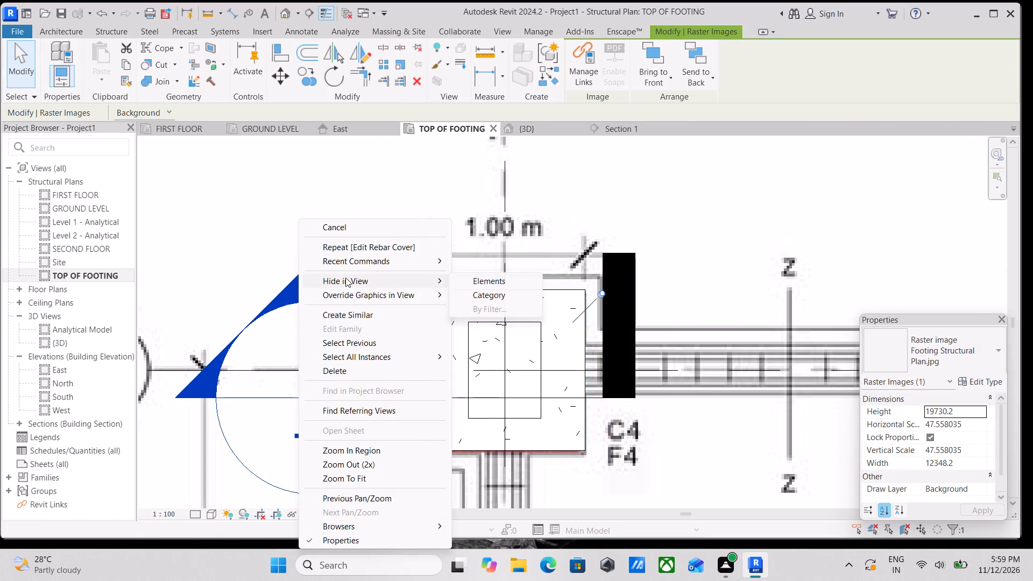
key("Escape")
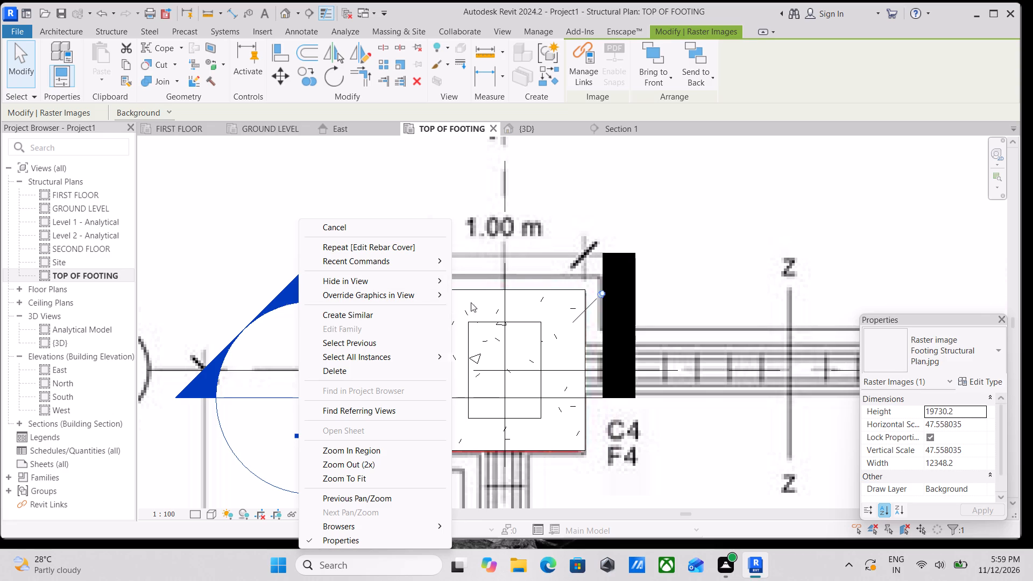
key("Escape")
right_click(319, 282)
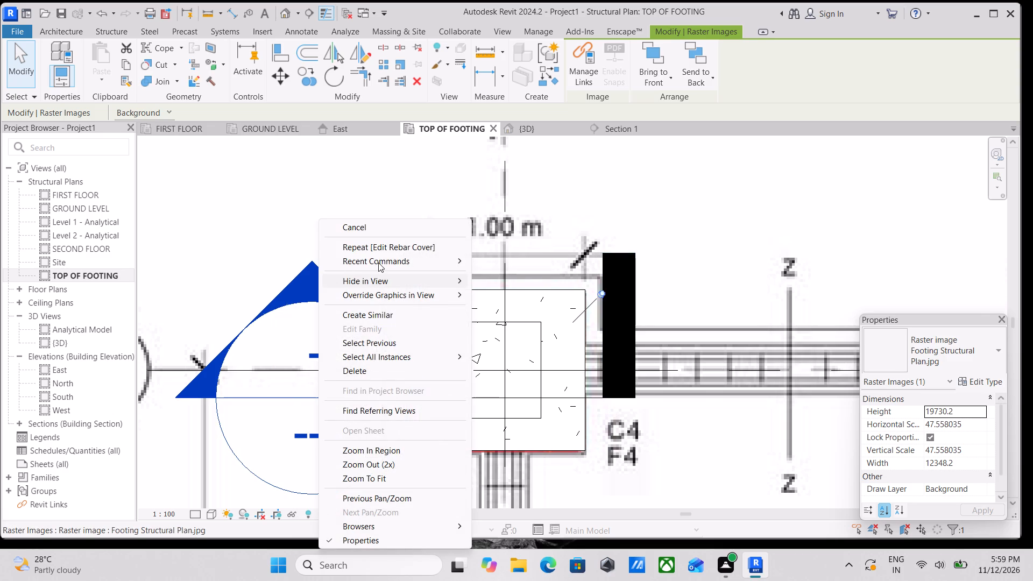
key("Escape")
Open Section 1 from its marker at footing A1 and widen its crop region on both sides to include the full footing width.
triple_click(322, 277)
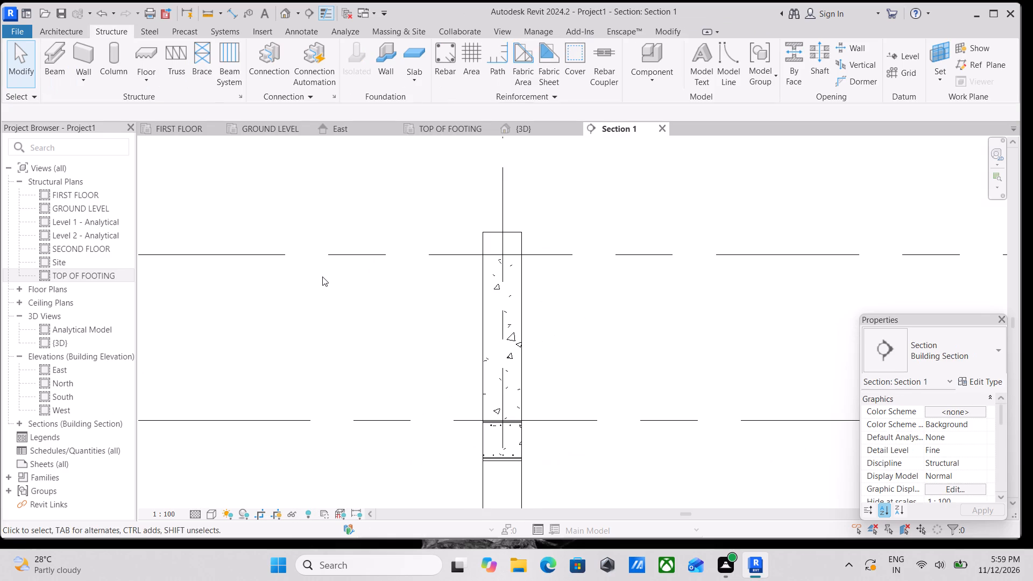
scroll(616, 371, "down", 1)
middle_click_drag(616, 371, 518, 329)
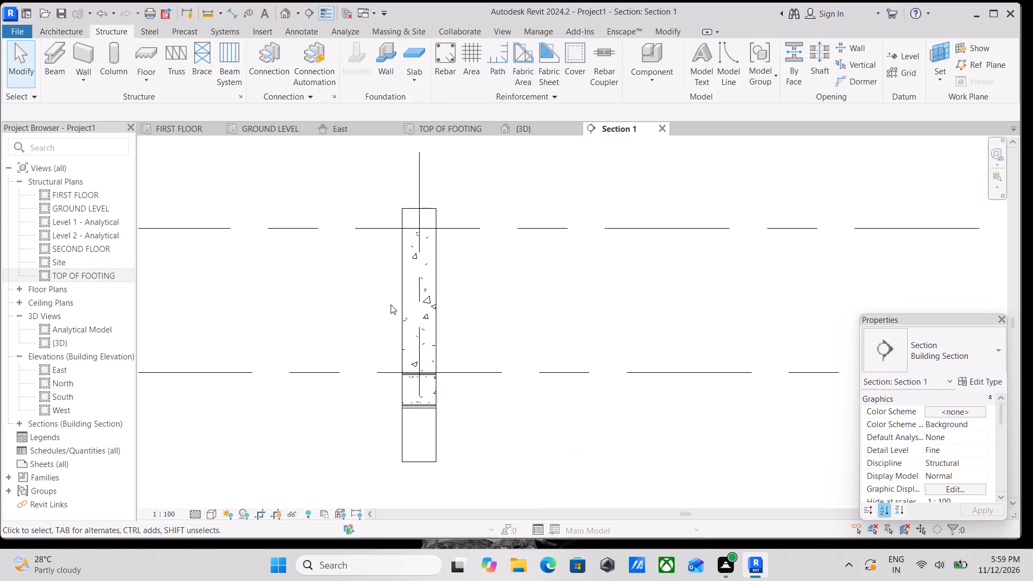
left_click(398, 310)
left_click_drag(400, 334, 372, 334)
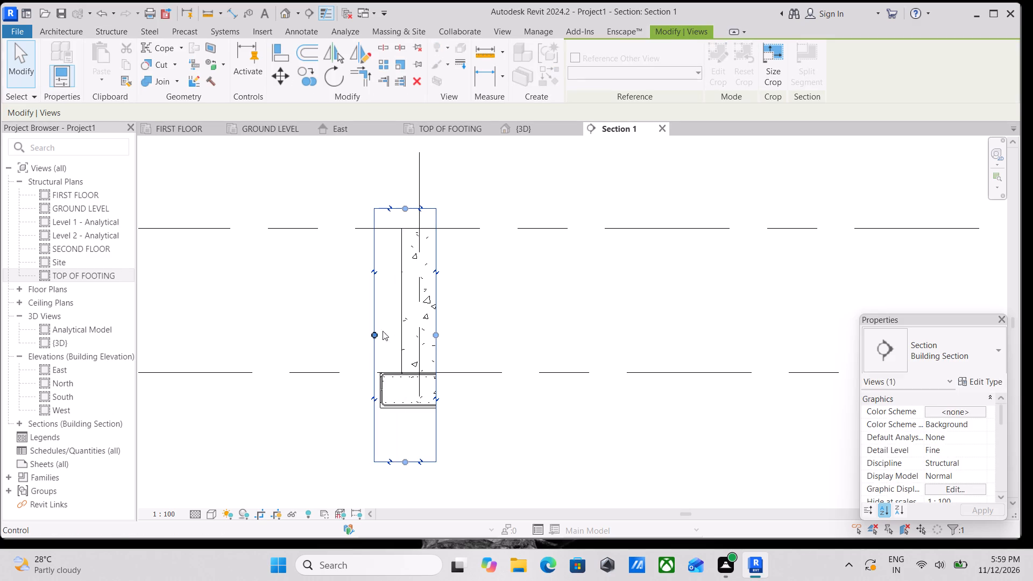
left_click_drag(440, 331, 472, 335)
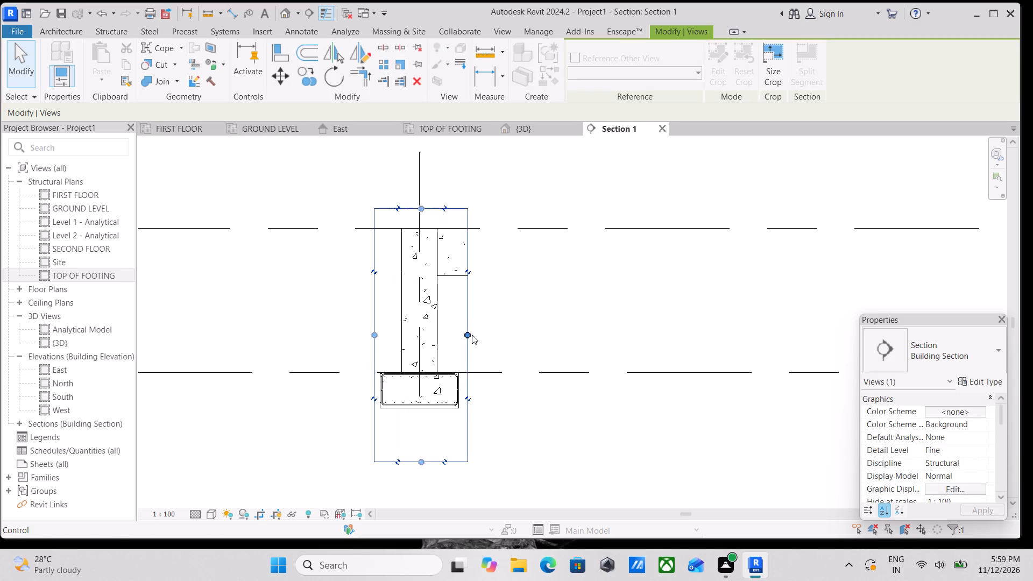
middle_click_drag(521, 359, 486, 353)
middle_click(386, 331)
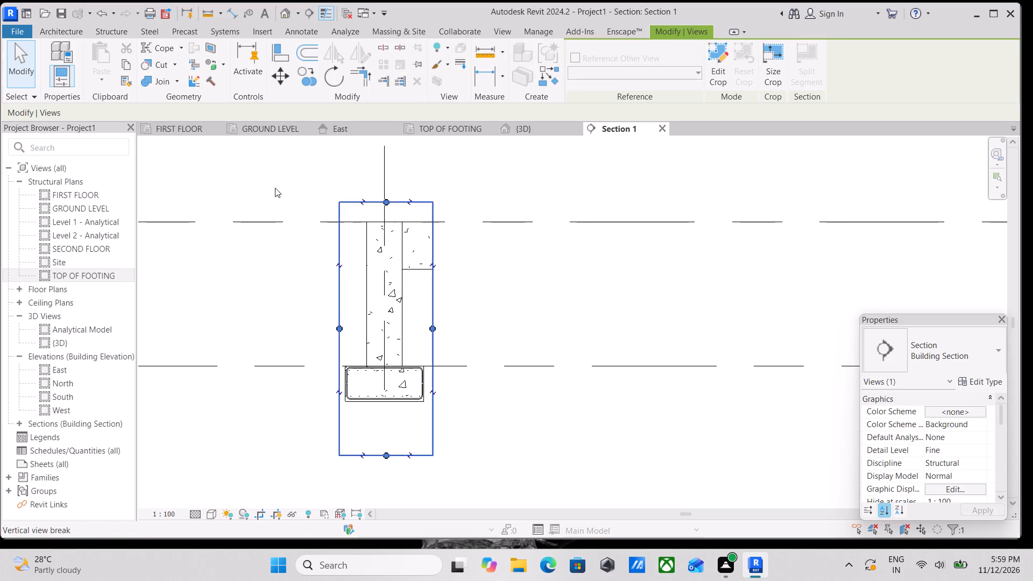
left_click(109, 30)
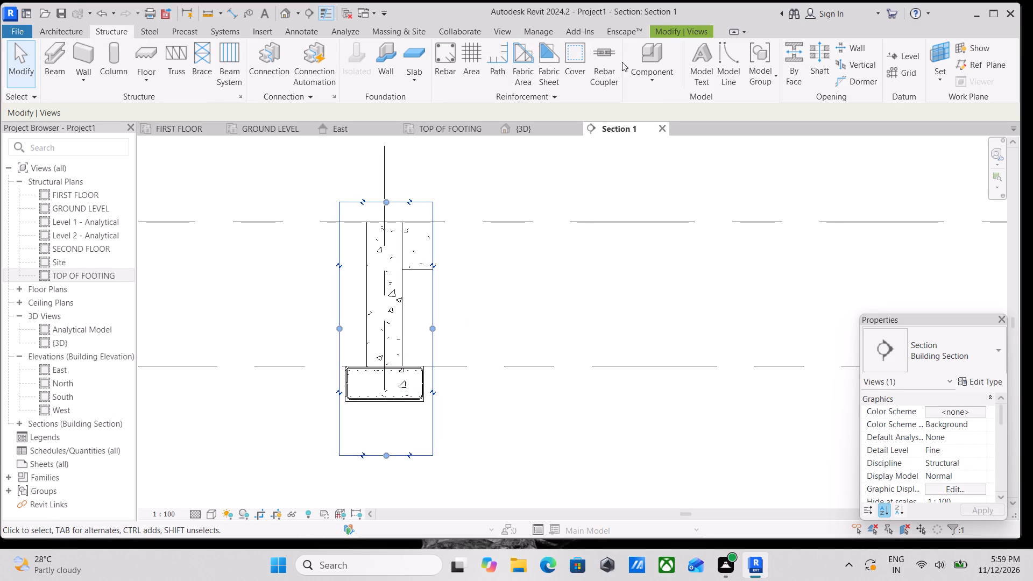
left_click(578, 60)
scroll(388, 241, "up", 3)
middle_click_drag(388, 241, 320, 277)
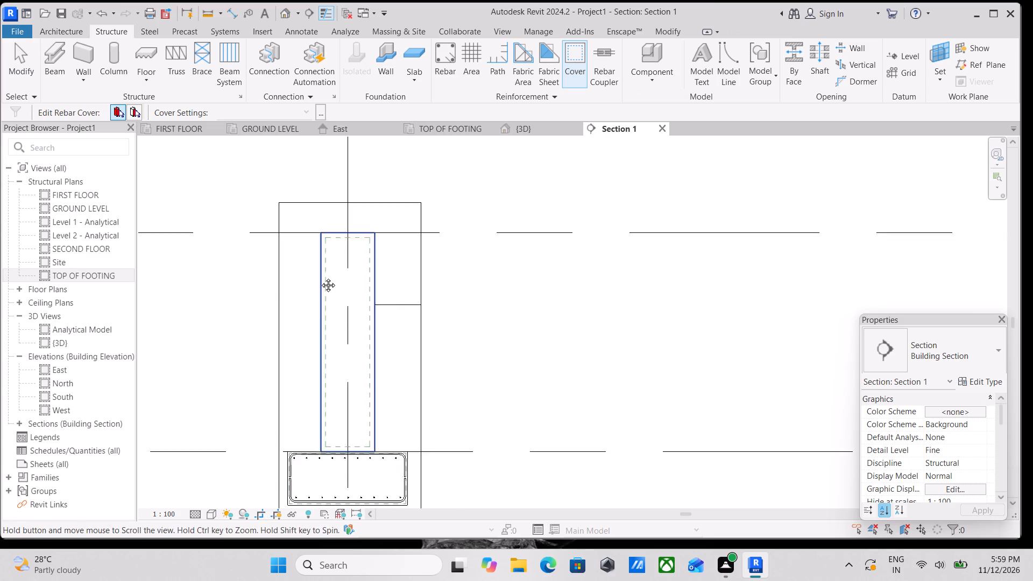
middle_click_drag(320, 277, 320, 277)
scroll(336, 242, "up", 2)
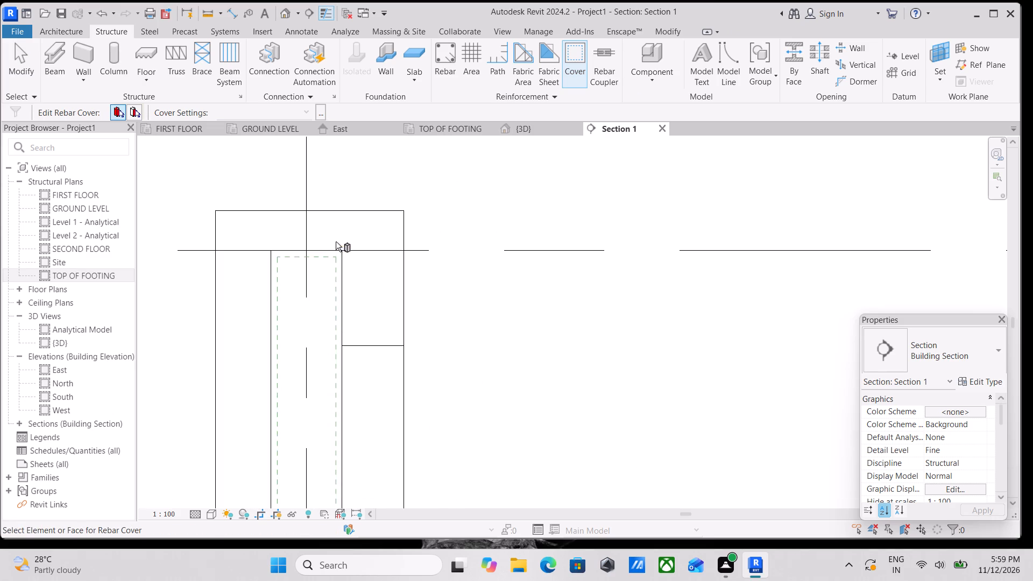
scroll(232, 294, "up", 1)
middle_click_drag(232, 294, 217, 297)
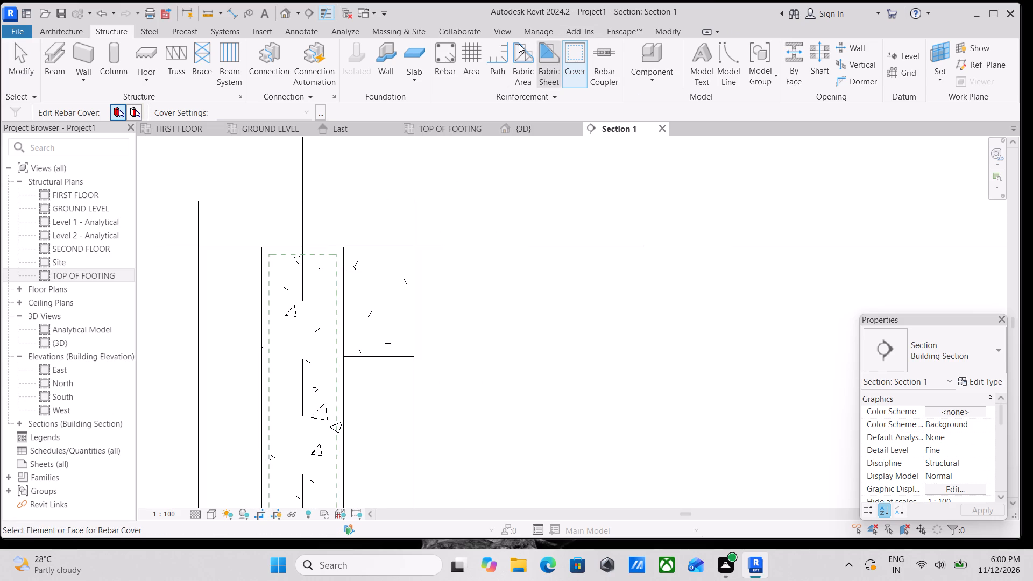
Place one straight 13M bar of shape M_00 vertically in the A1 column, parallel to the work plane, near the column's beam-side face.
left_click(449, 65)
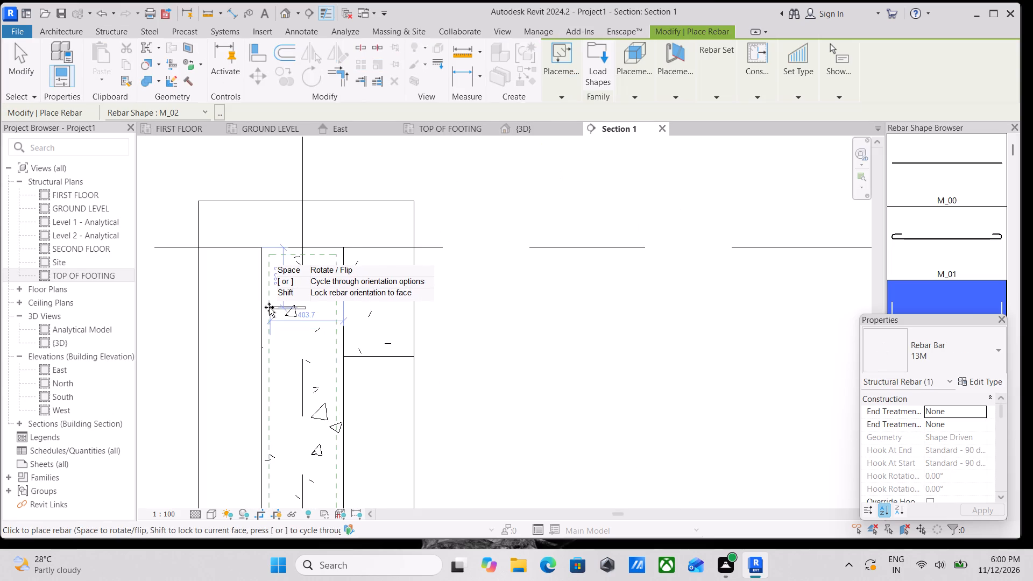
scroll(286, 289, "up", 3)
scroll(920, 229, "up", 3)
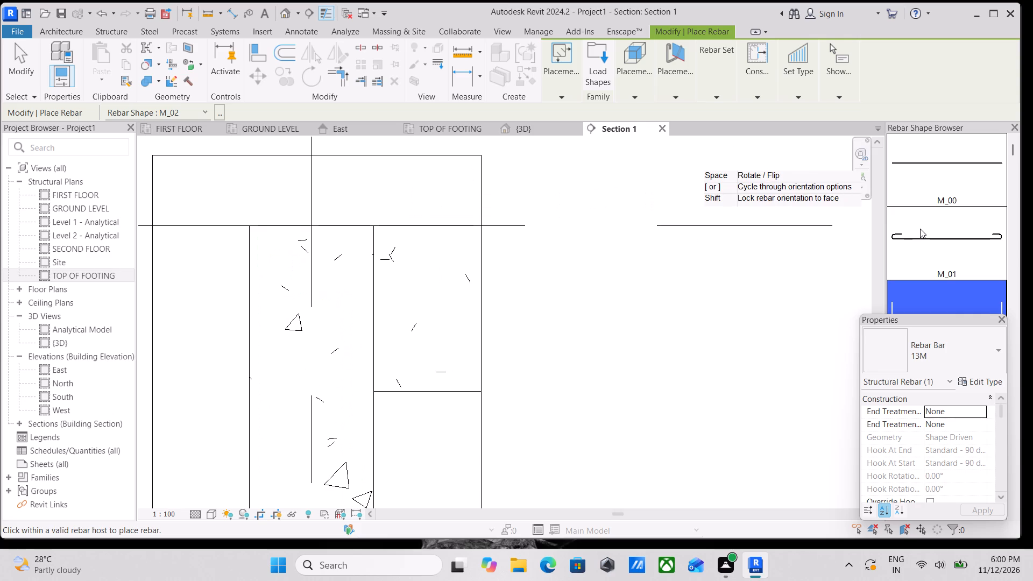
scroll(920, 229, "down", 4)
scroll(920, 229, "up", 8)
left_click(937, 168)
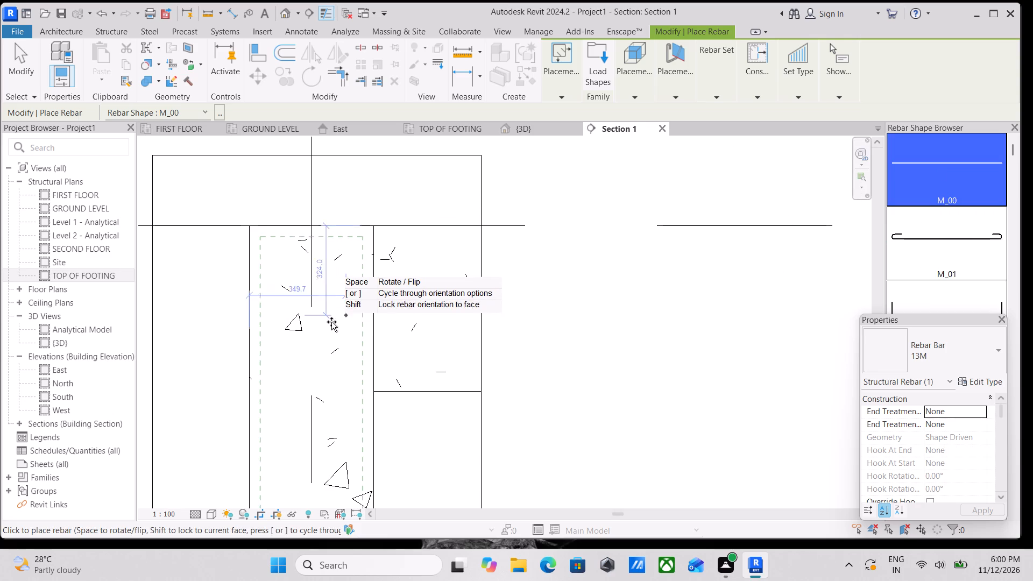
scroll(353, 324, "up", 2)
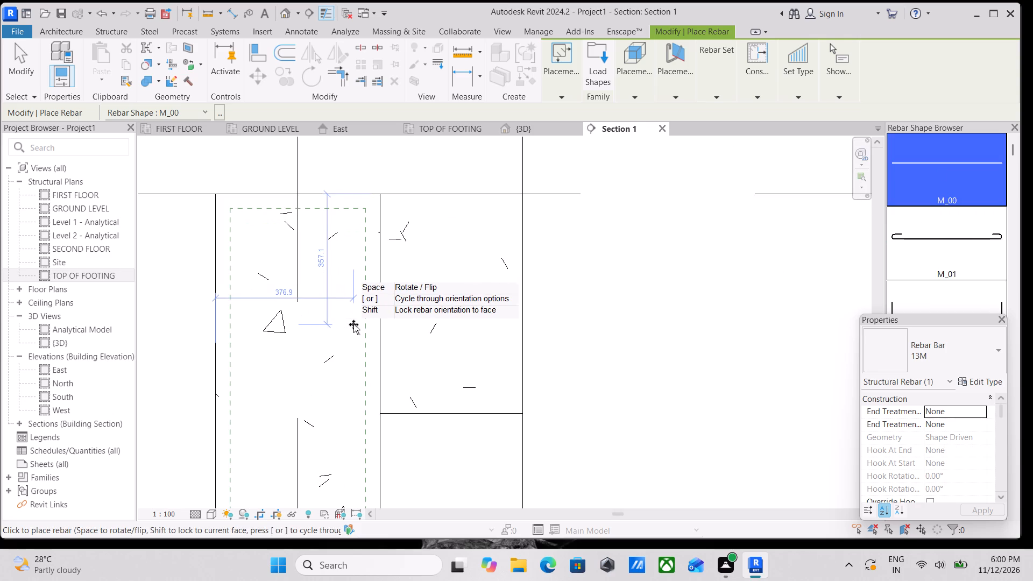
scroll(330, 257, "down", 2)
middle_click(330, 257)
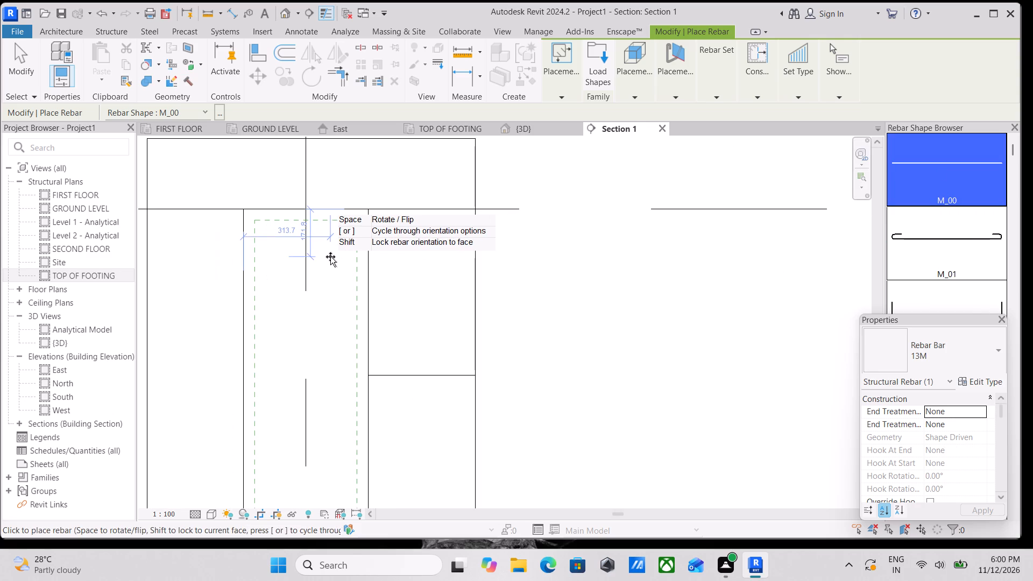
scroll(330, 257, "down", 2)
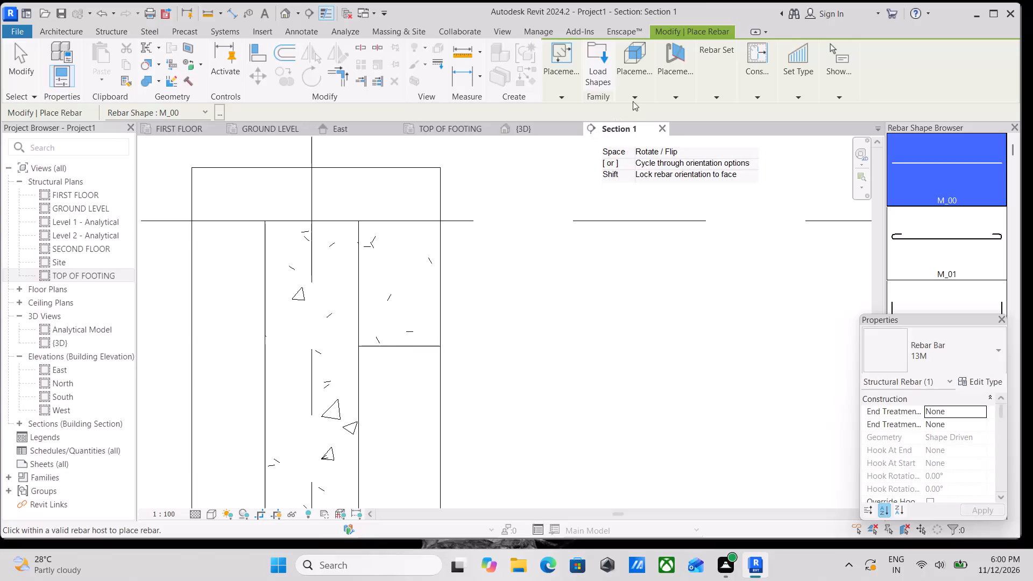
left_click(683, 83)
left_click(692, 132)
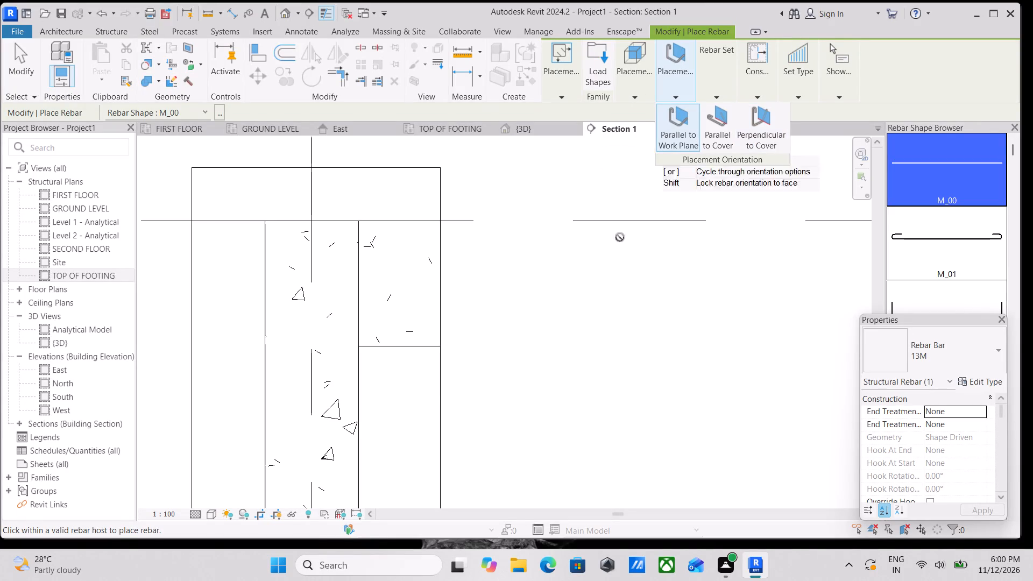
scroll(319, 387, "down", 3)
middle_click_drag(319, 387, 364, 271)
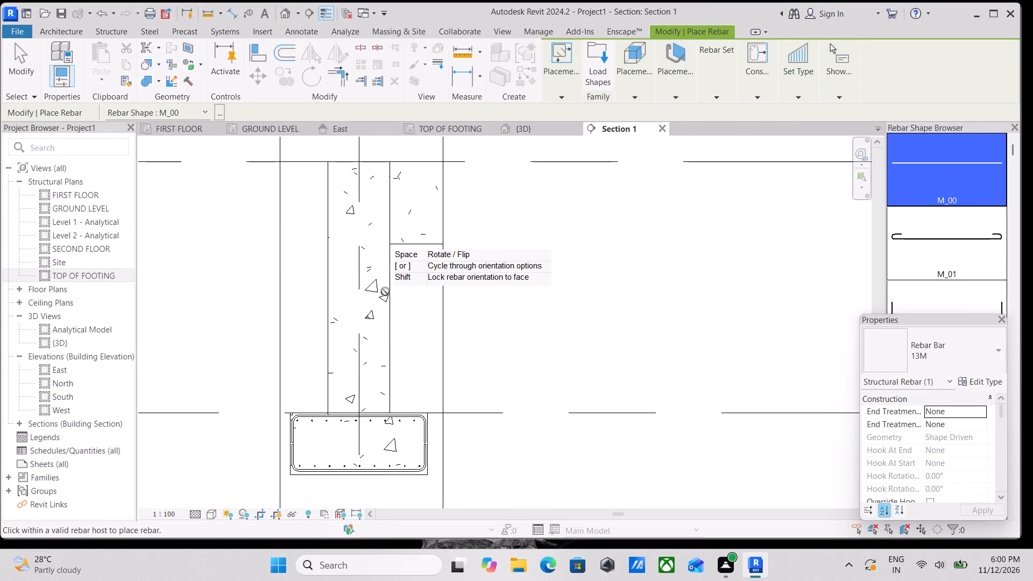
scroll(372, 304, "up", 3)
middle_click_drag(380, 333, 348, 388)
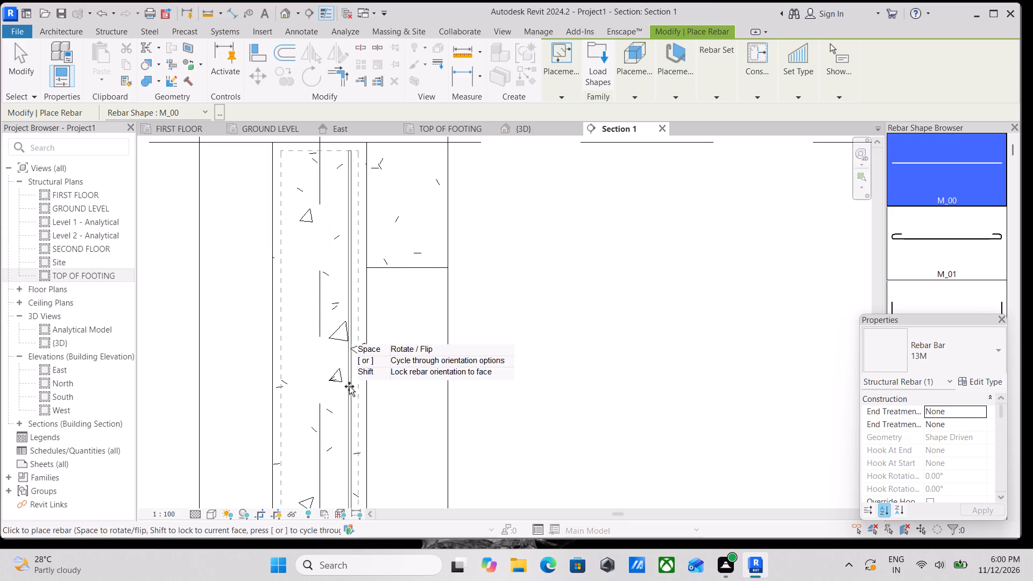
scroll(349, 386, "down", 4)
left_click(349, 386)
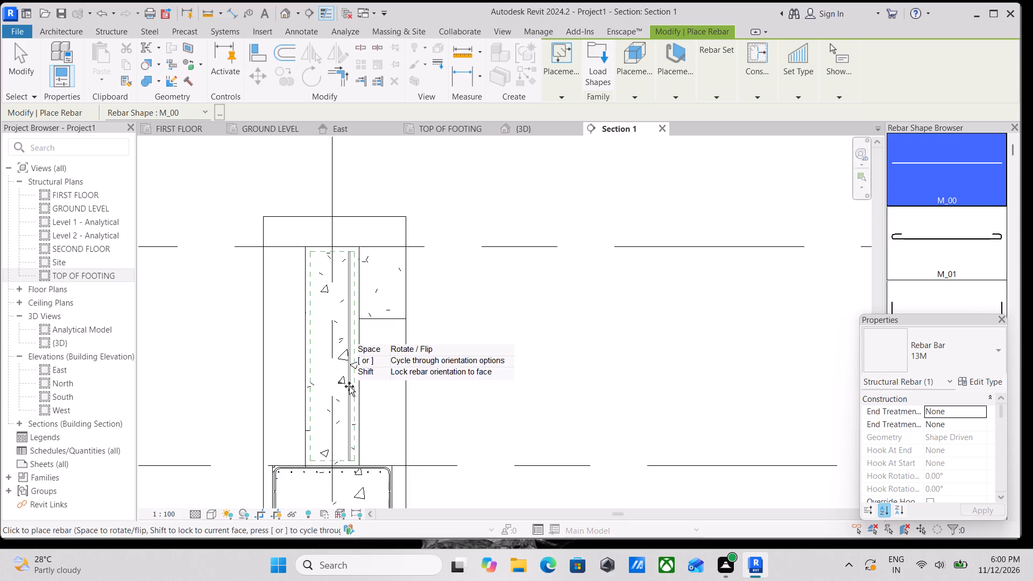
key("Escape")
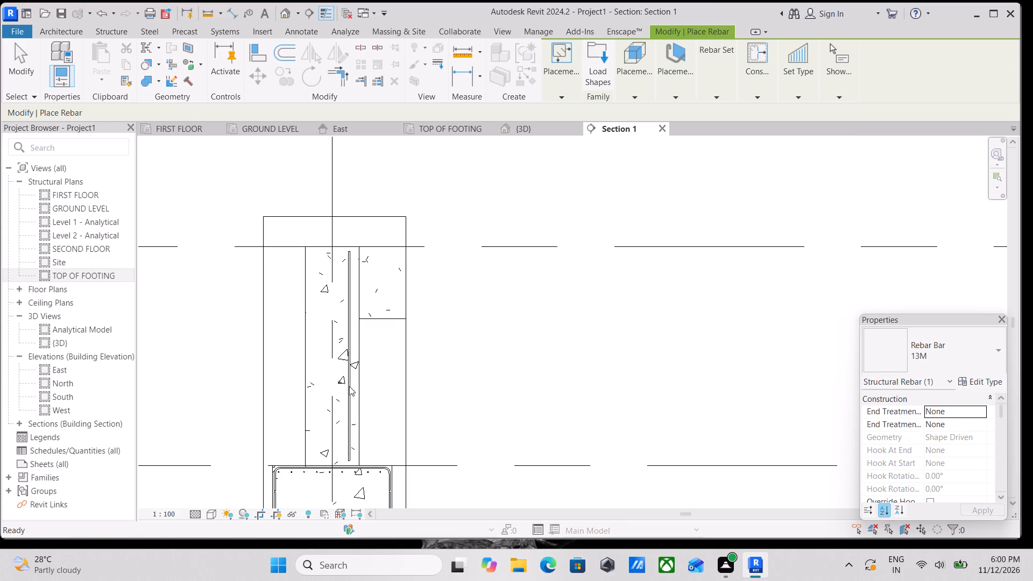
Examine the vertical bar's position and upper end inside the A1 column in Section 1.
scroll(362, 273, "up", 6)
middle_click(336, 279)
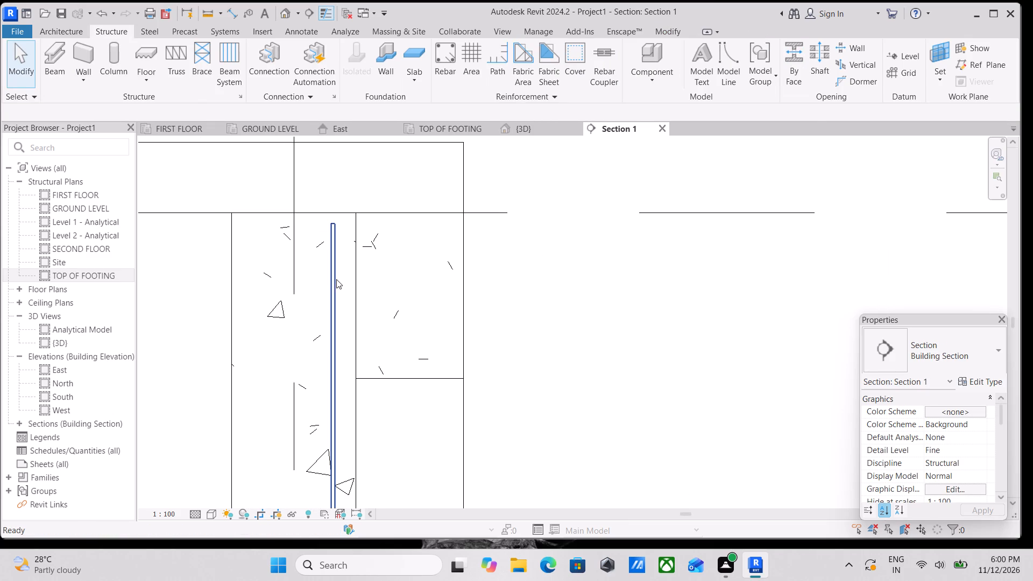
scroll(336, 279, "down", 2)
scroll(285, 374, "down", 5)
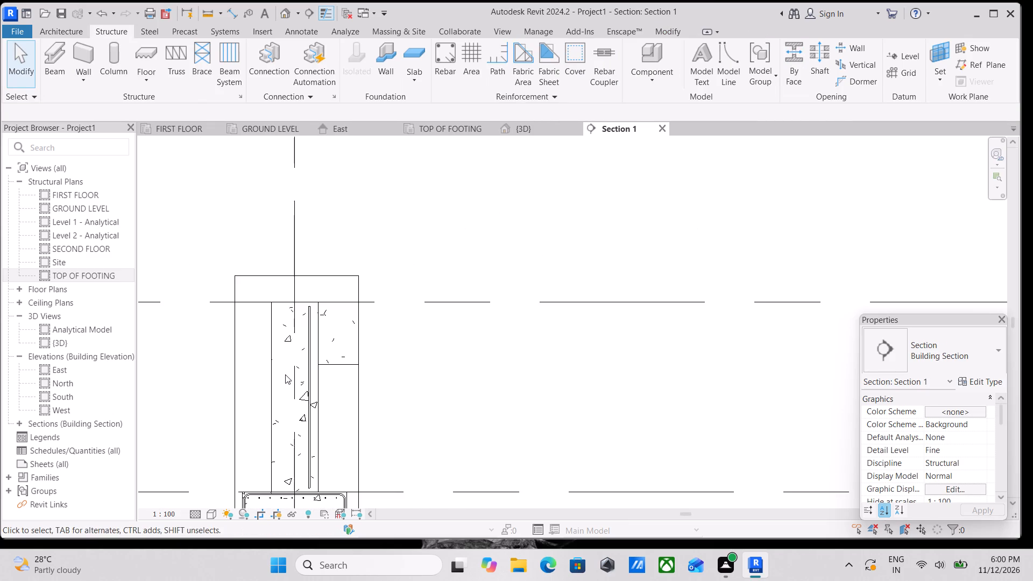
scroll(306, 316, "up", 3)
left_click(306, 316)
scroll(306, 316, "up", 5)
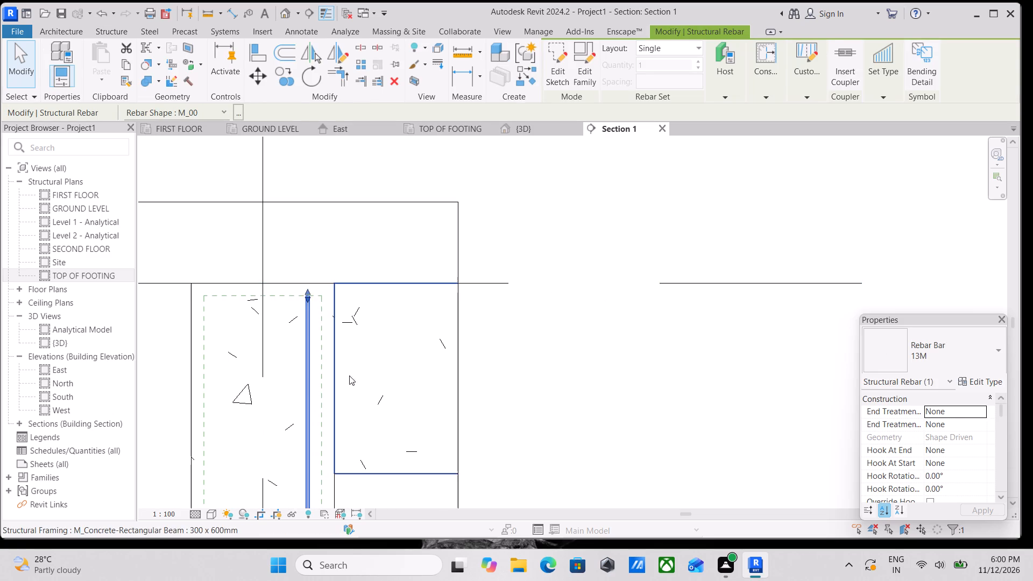
key("Escape")
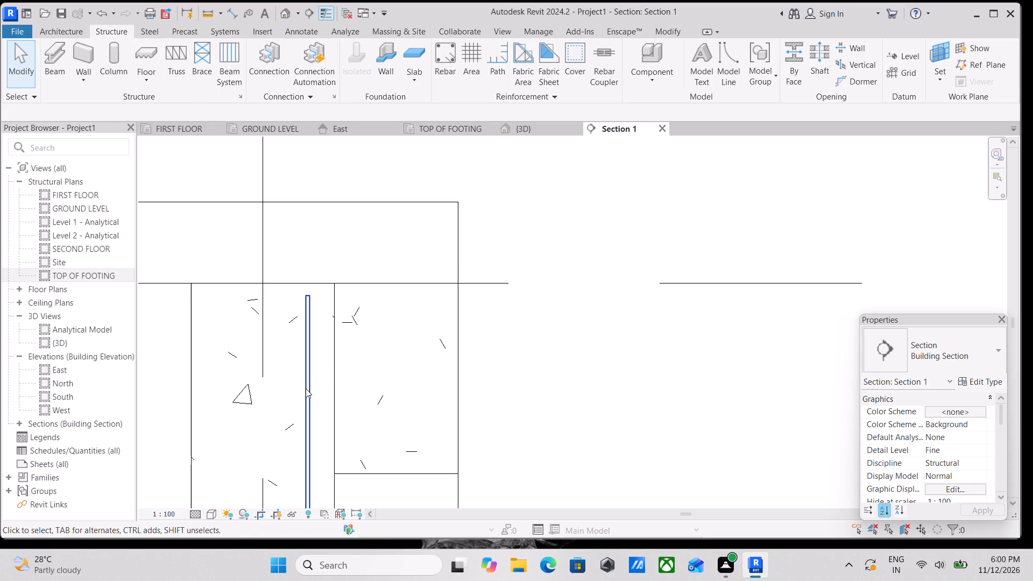
Examine Section 1's view properties, including its graphics overrides, crop and far clipping settings, with the vertical column bar selected.
left_click(306, 388)
scroll(915, 380, "down", 5)
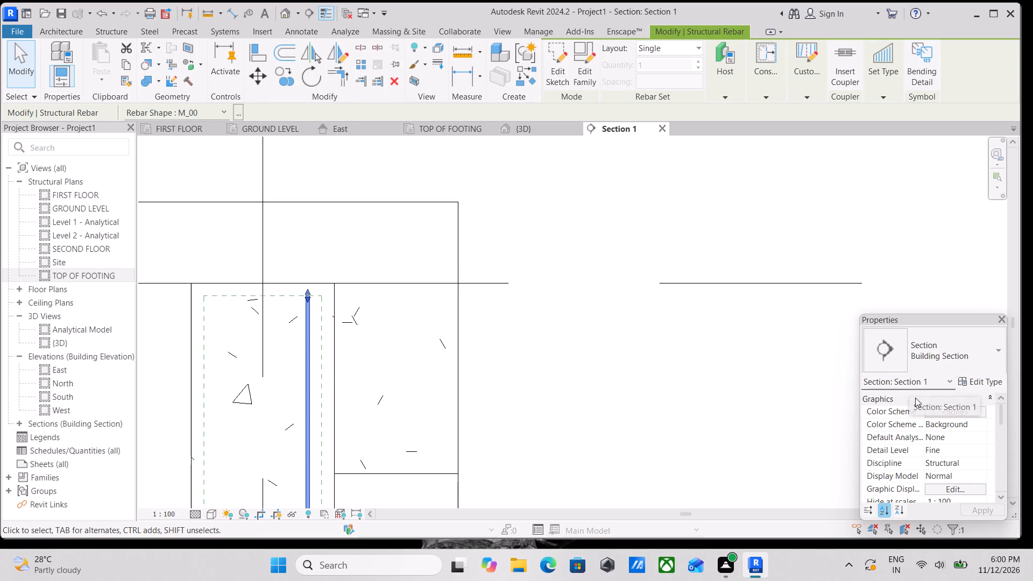
scroll(978, 405, "down", 4)
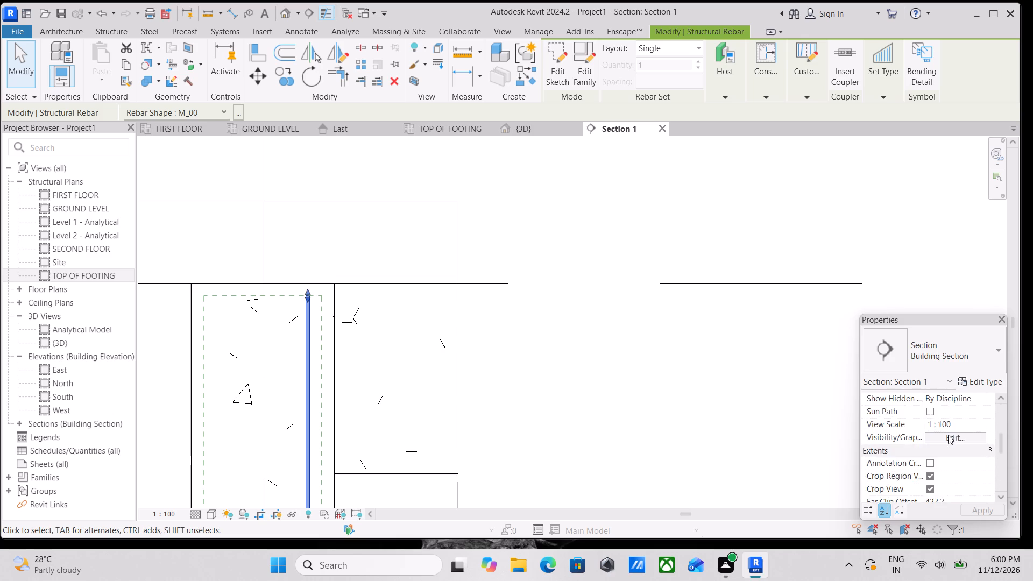
scroll(948, 435, "up", 2)
scroll(948, 435, "down", 2)
left_click(958, 436)
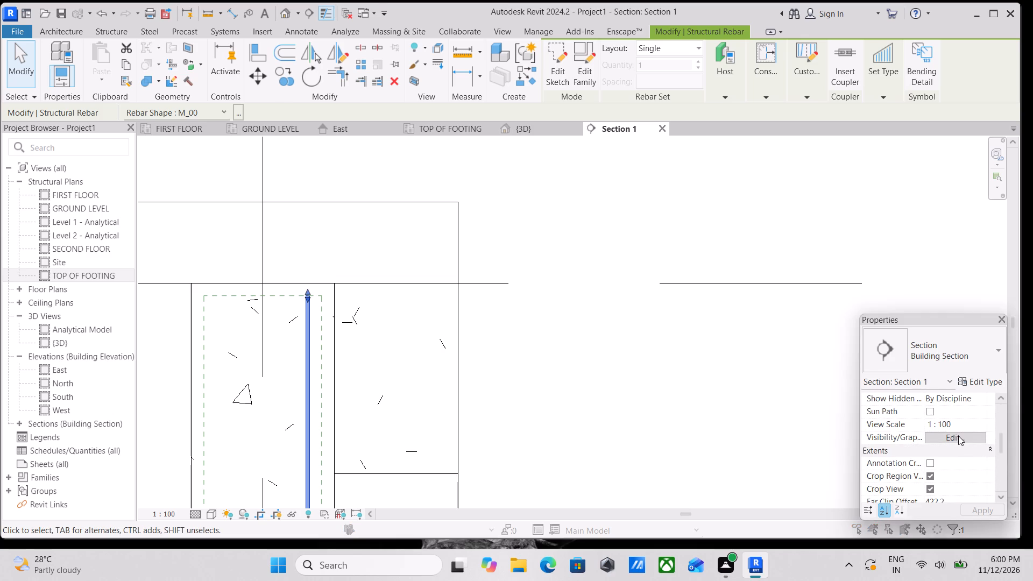
left_click(743, 84)
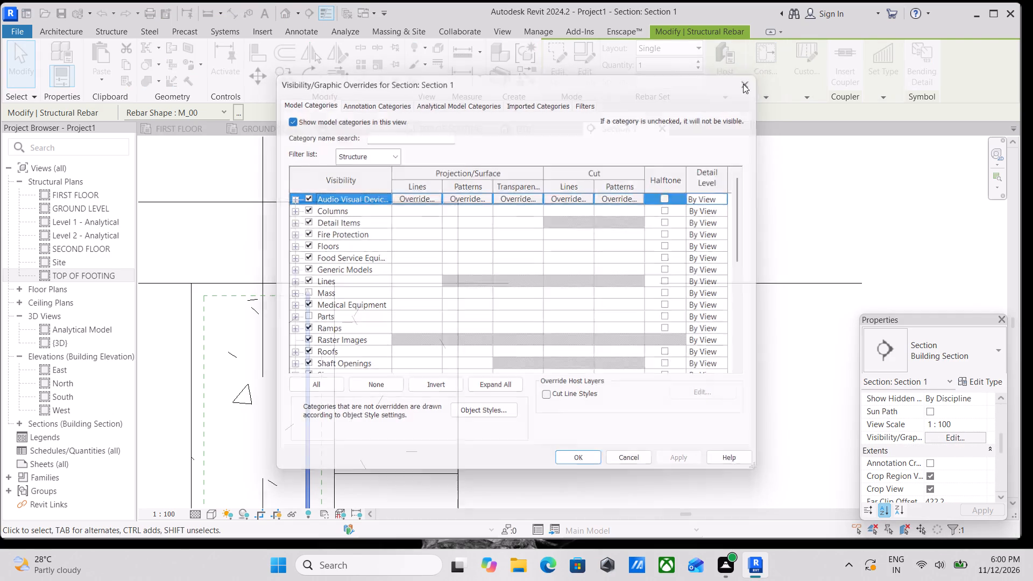
scroll(920, 379, "down", 3)
scroll(921, 416, "up", 1)
scroll(921, 416, "down", 3)
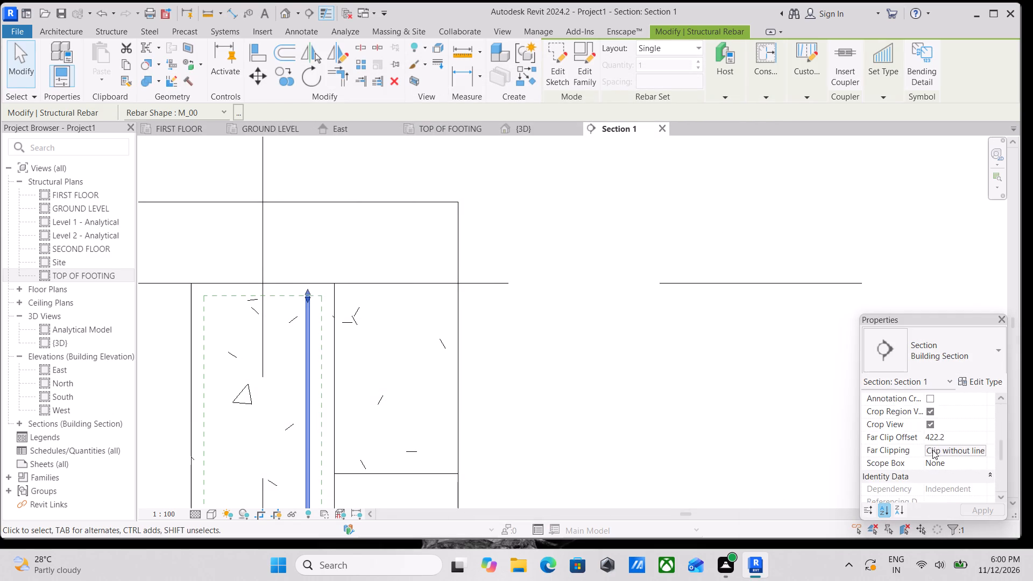
scroll(932, 450, "up", 1)
scroll(935, 450, "down", 5)
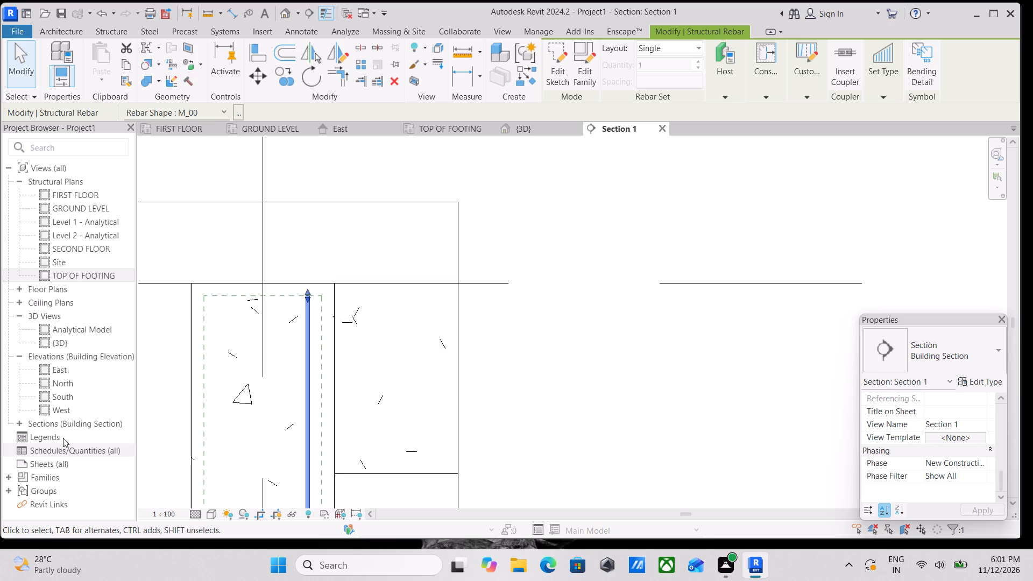
scroll(487, 284, "down", 1)
Examine the selected vertical bar over the full height of the A1 column, down to the footing.
middle_click_drag(396, 323, 565, 308)
scroll(514, 288, "up", 2)
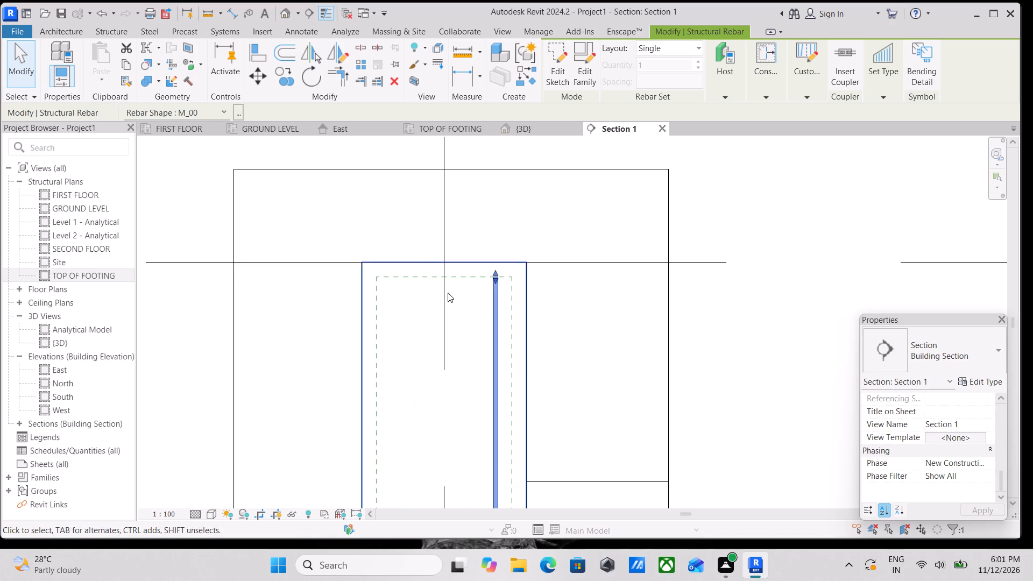
middle_click_drag(448, 293, 376, 268)
scroll(367, 248, "down", 2)
middle_click_drag(367, 248, 304, 219)
scroll(342, 215, "down", 2)
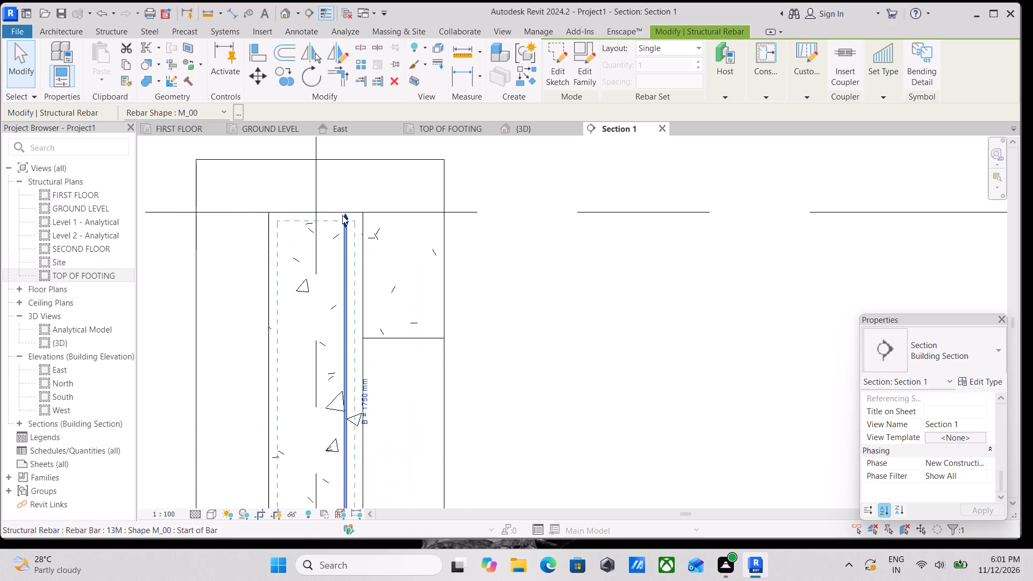
scroll(359, 310, "down", 3)
middle_click_drag(328, 306, 390, 265)
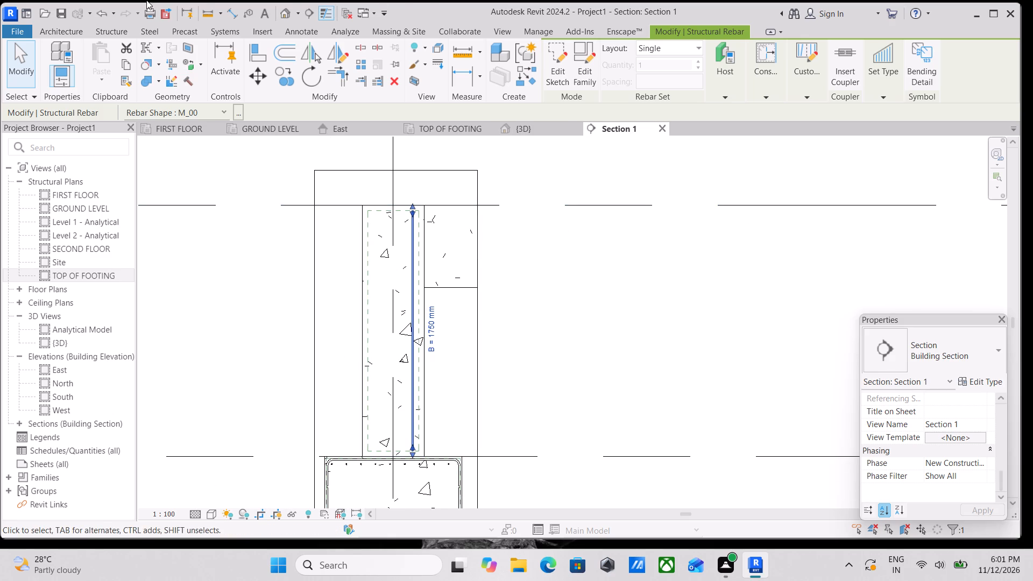
Place one 13M tie of shape M_T1, perpendicular to cover, across the A1 column just below its top, and dismiss the save reminder.
left_click(122, 30)
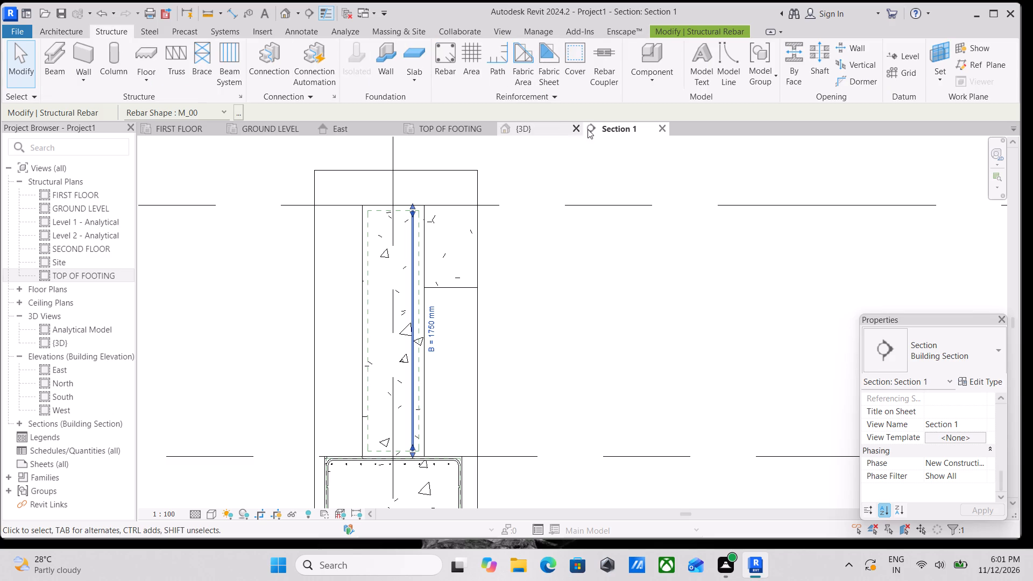
left_click(445, 68)
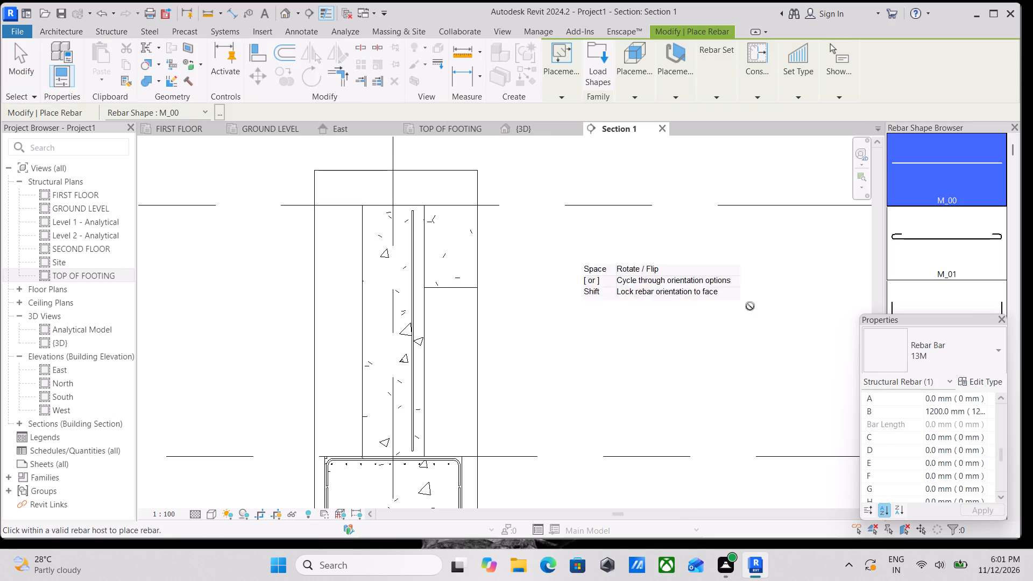
scroll(944, 244, "down", 20)
scroll(944, 244, "down", 5)
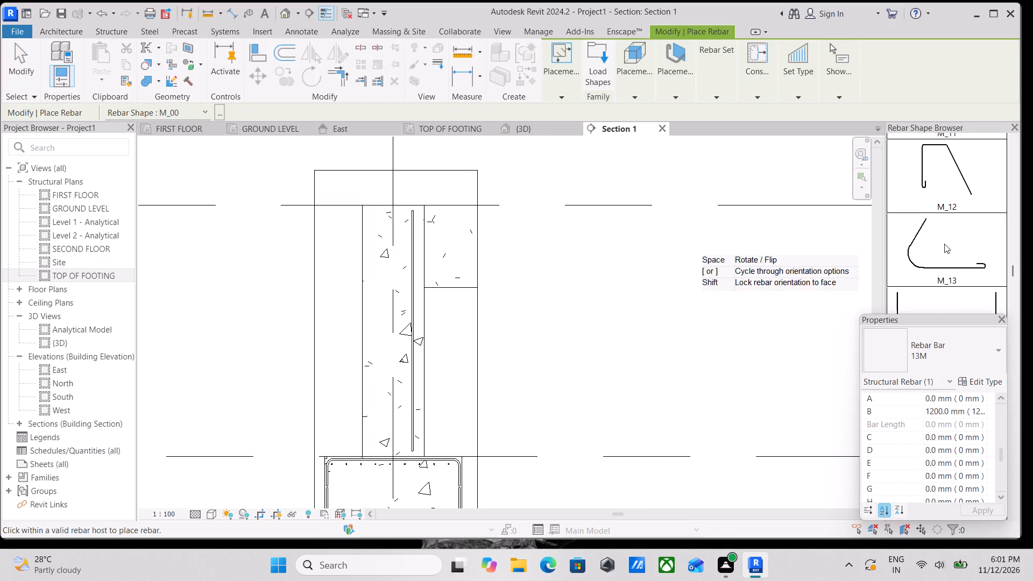
scroll(944, 244, "down", 8)
scroll(943, 244, "down", 14)
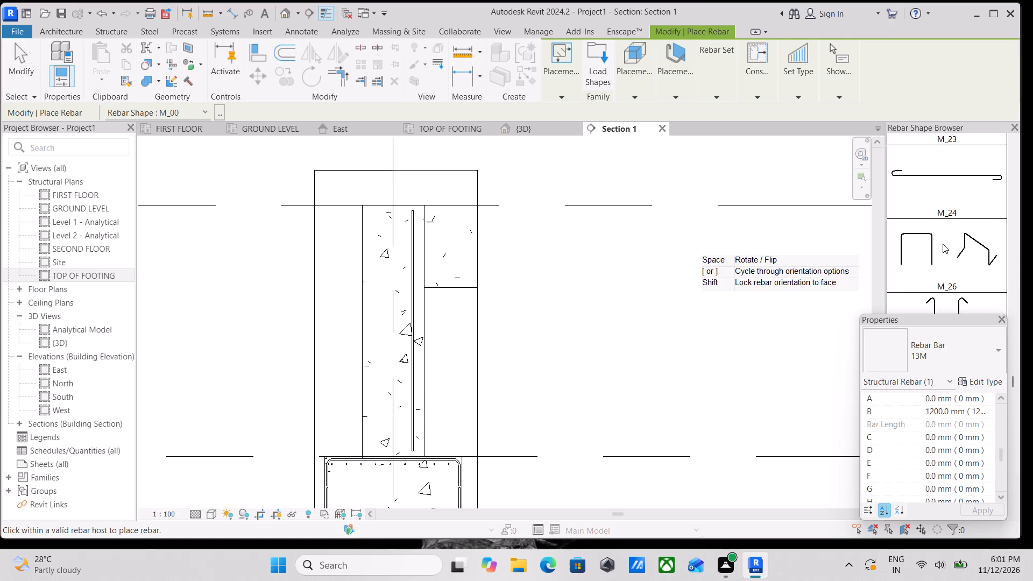
scroll(943, 244, "down", 18)
scroll(943, 244, "up", 3)
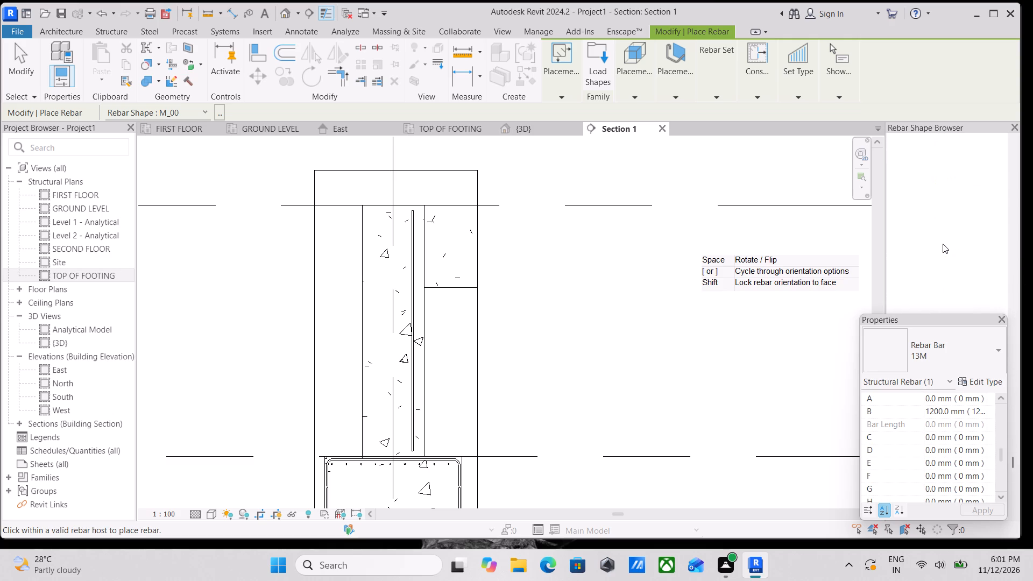
left_click(943, 244)
scroll(379, 238, "up", 3)
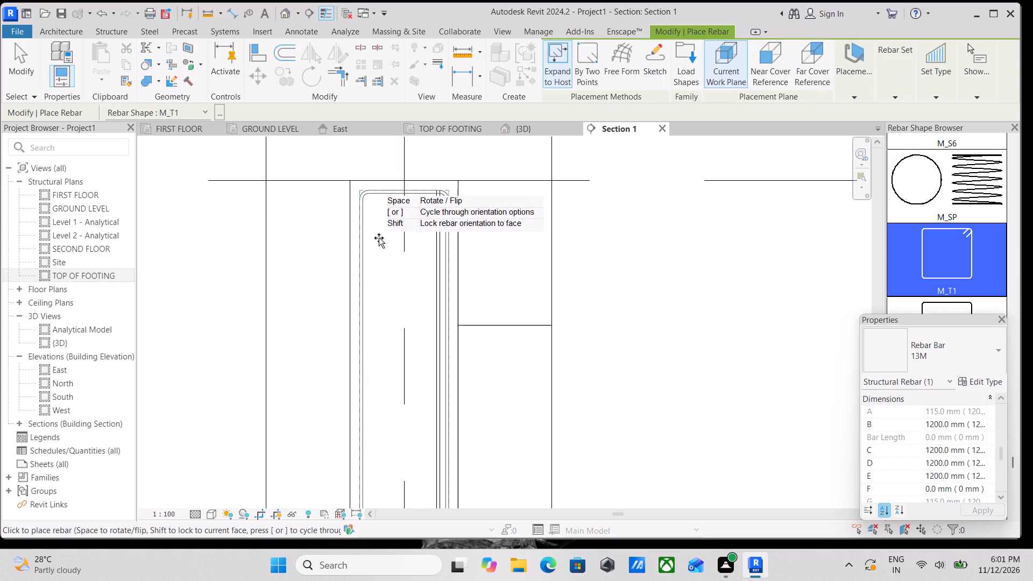
scroll(379, 238, "up", 1)
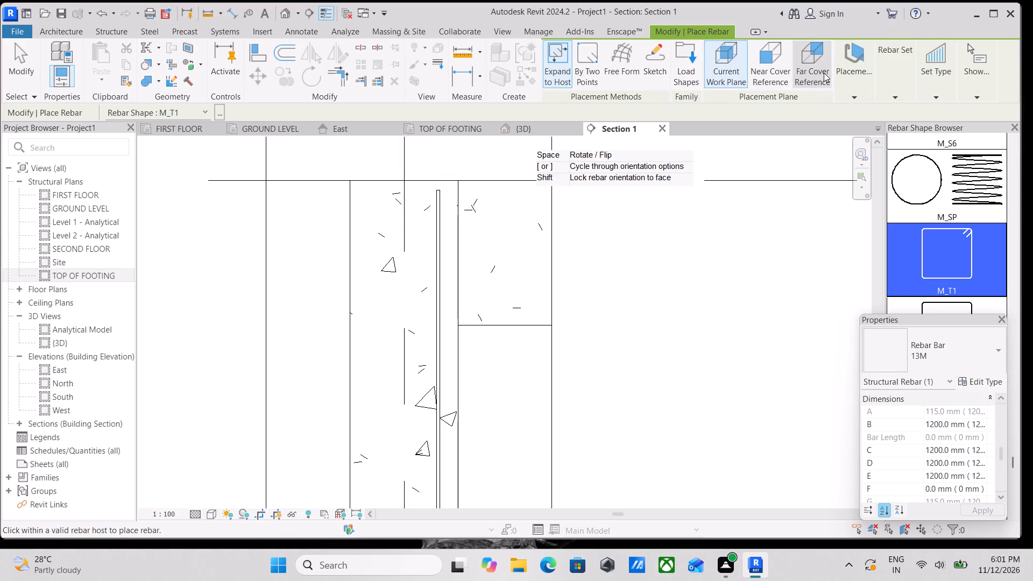
left_click(846, 76)
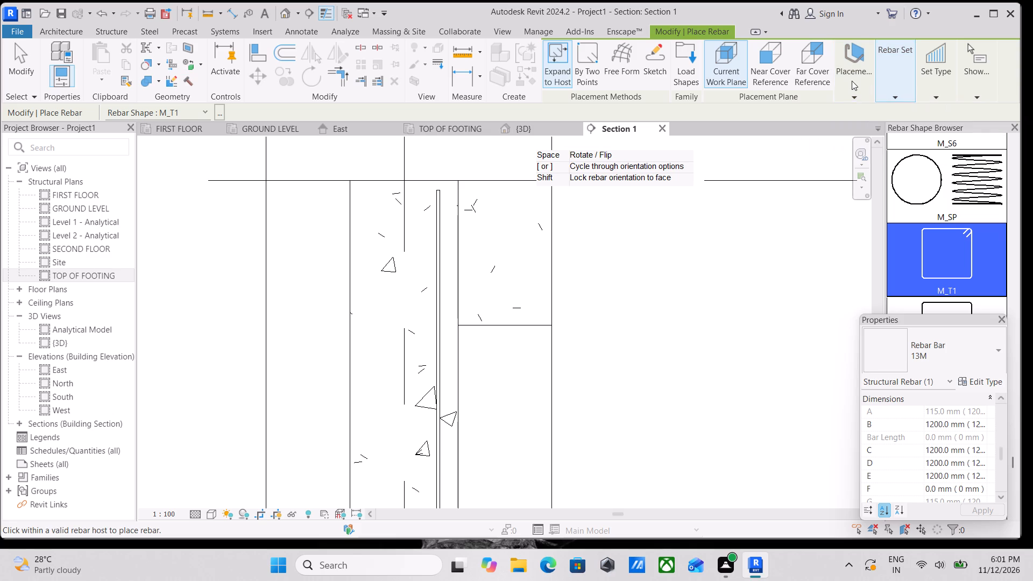
left_click(852, 81)
left_click(929, 130)
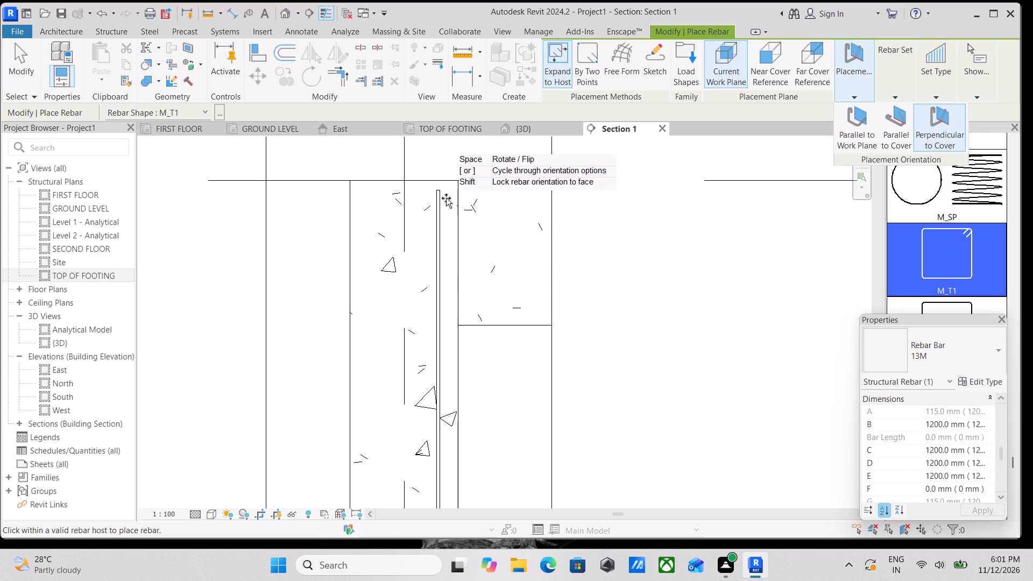
scroll(426, 210, "up", 9)
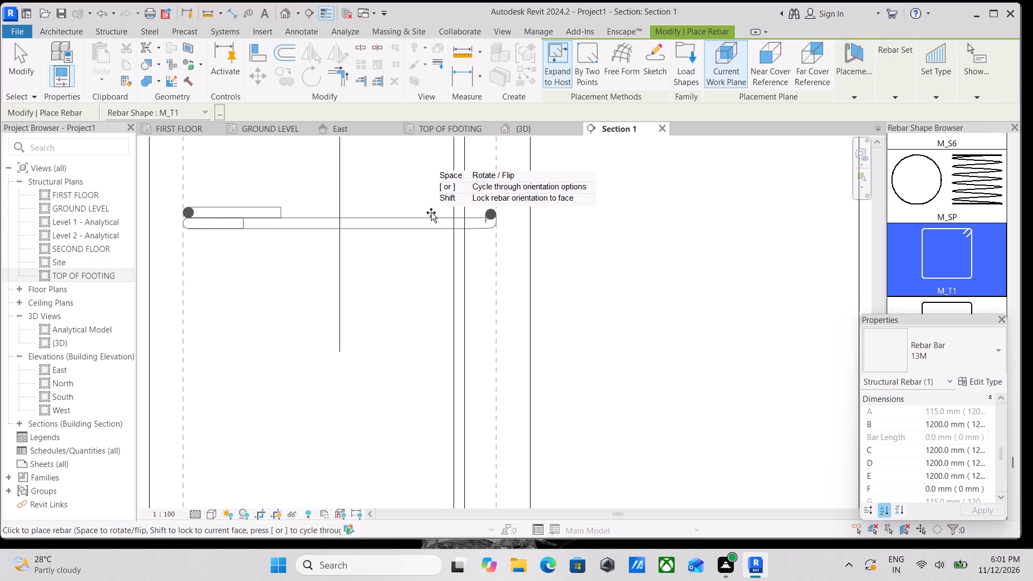
scroll(431, 212, "down", 2)
middle_click_drag(431, 212, 486, 340)
scroll(486, 340, "up", 1)
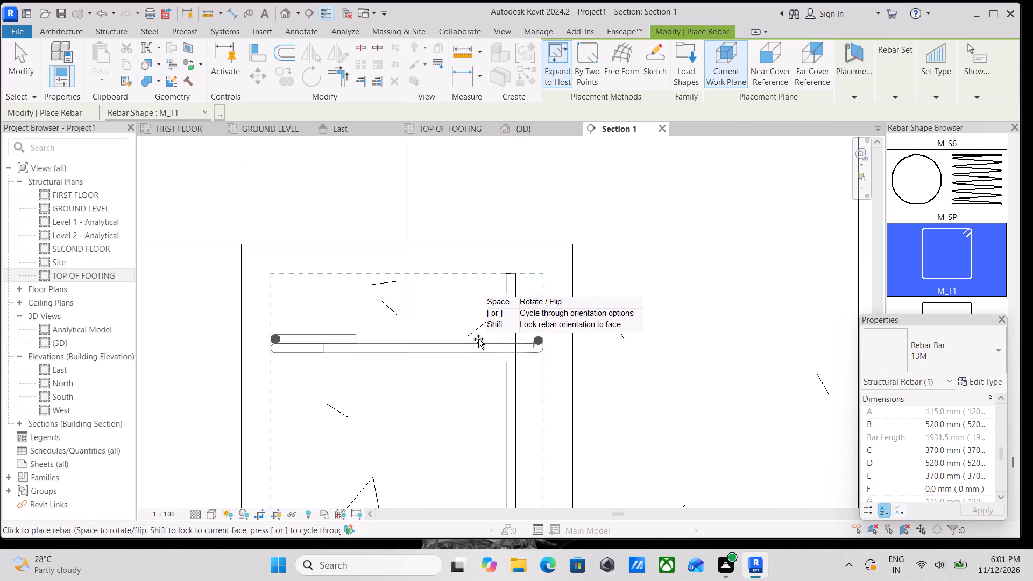
left_click(488, 350)
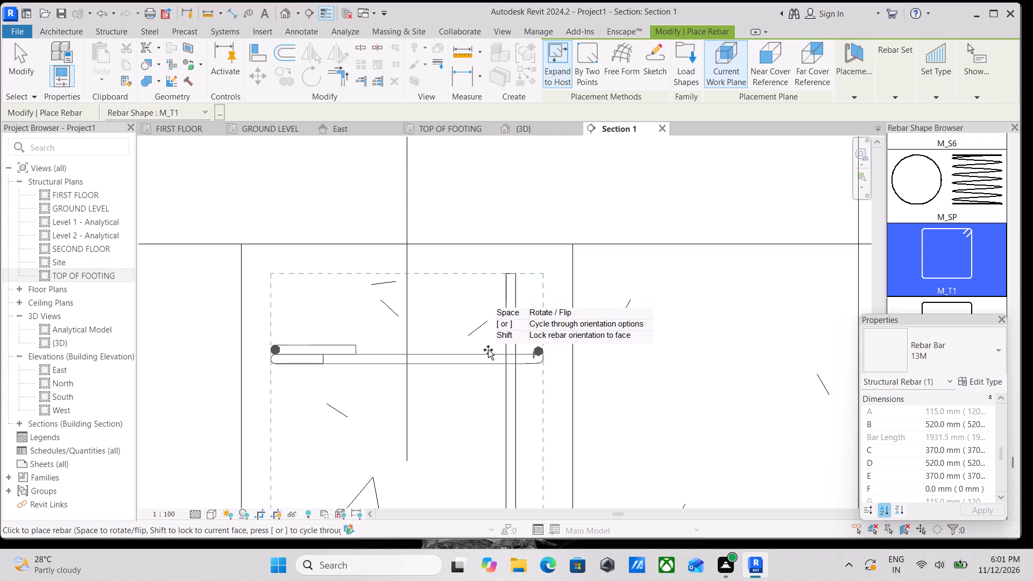
scroll(433, 345, "up", 1)
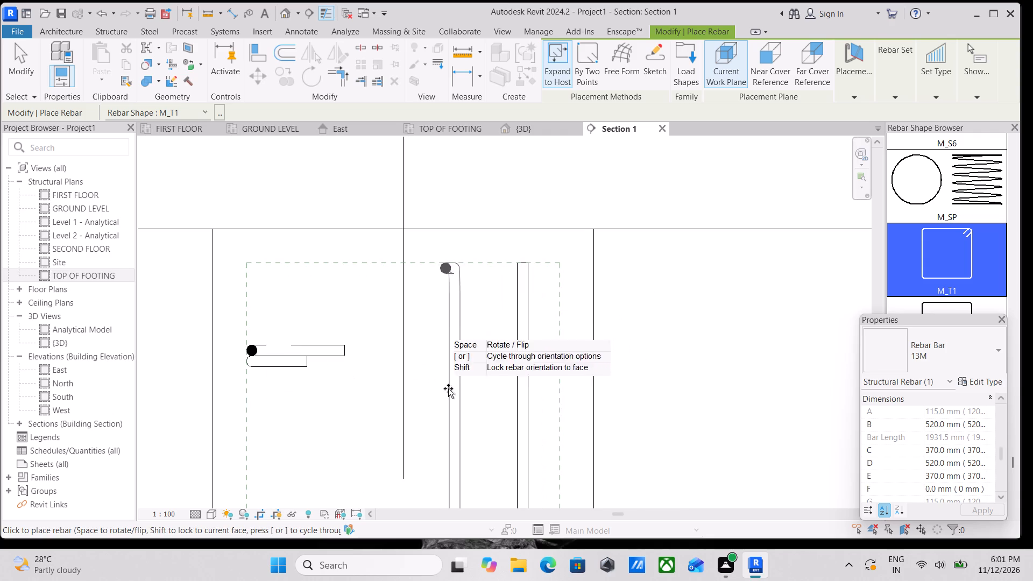
key("Escape")
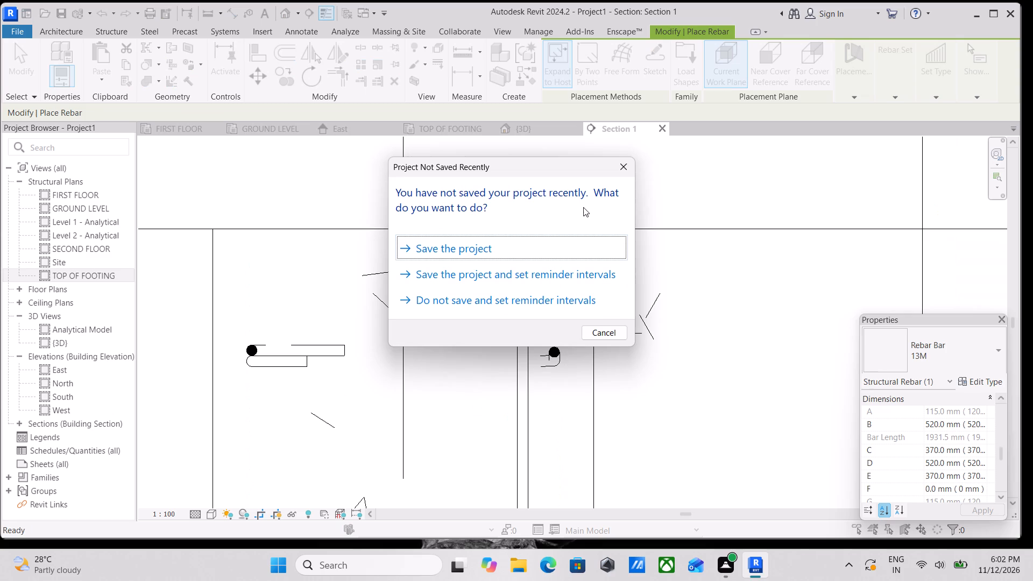
left_click(628, 165)
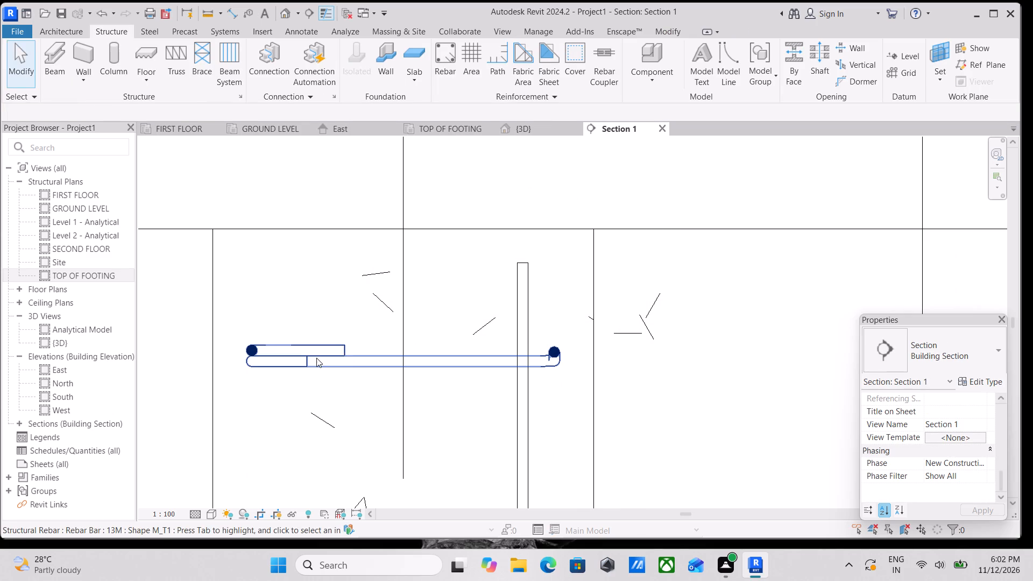
Set the M_T1 column tie to show unobscured in the {3D} view.
left_click(316, 358)
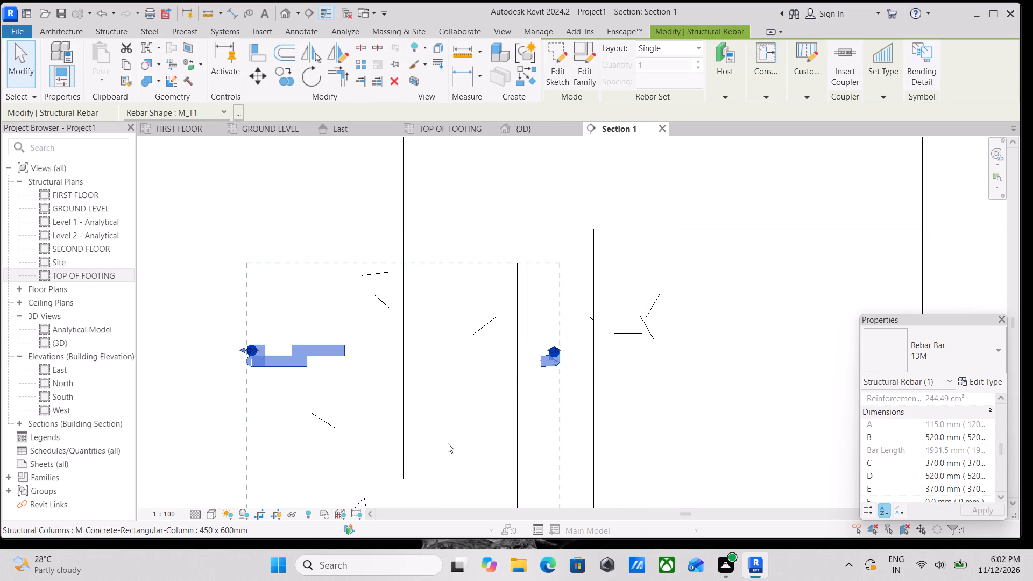
scroll(356, 350, "down", 2)
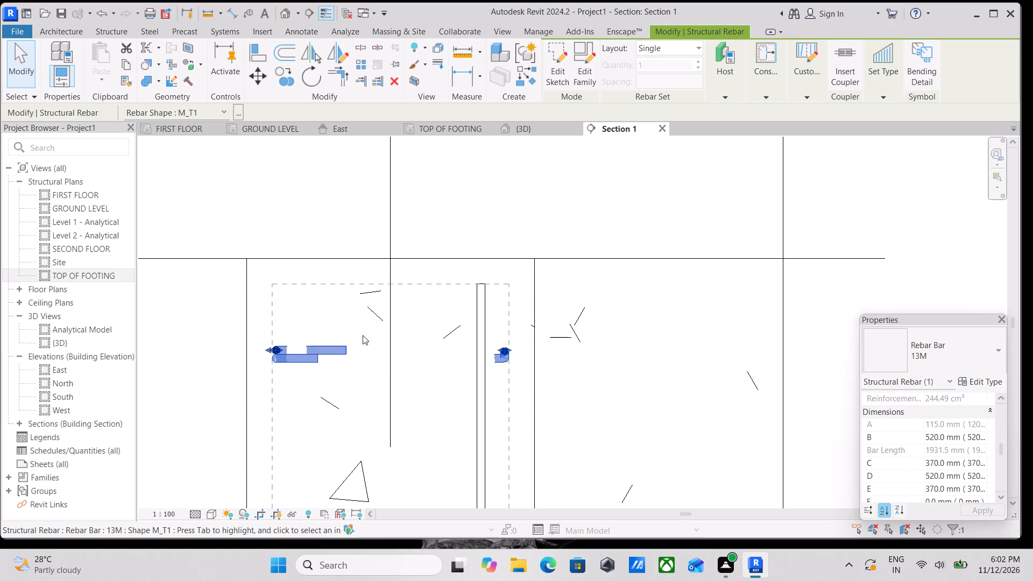
scroll(364, 334, "down", 2)
middle_click_drag(364, 334, 428, 335)
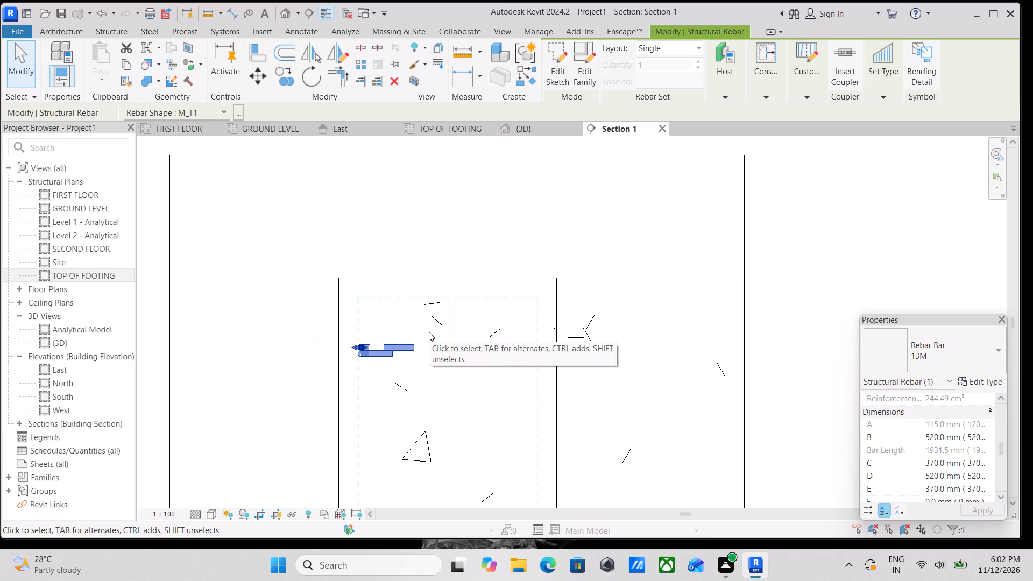
scroll(390, 392, "up", 1)
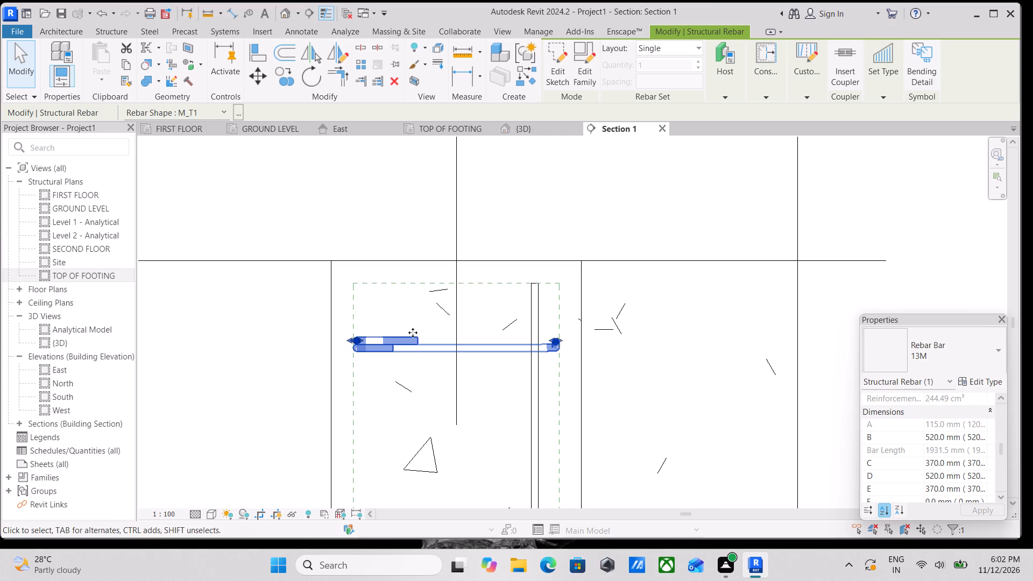
right_click(413, 345)
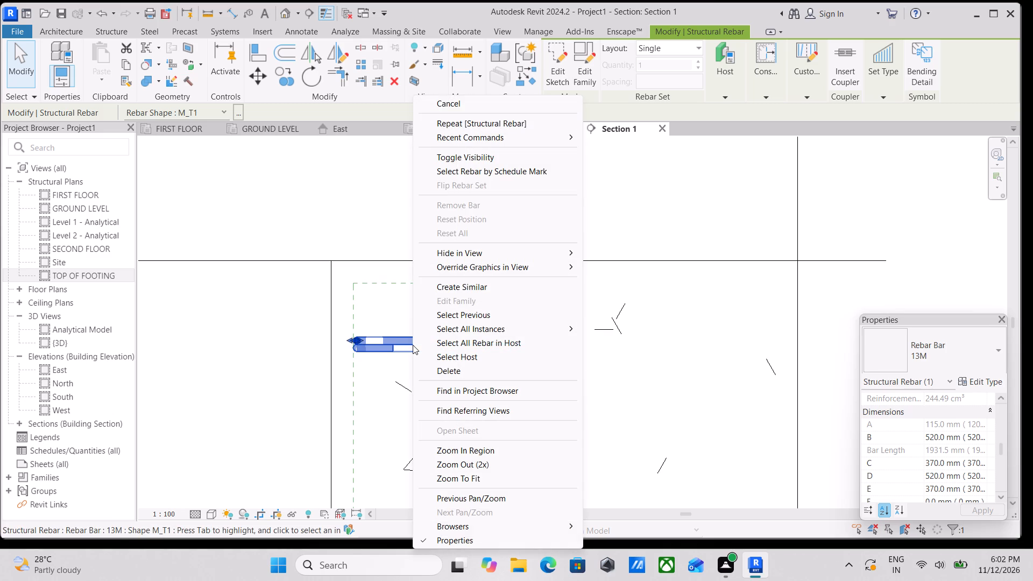
left_click(392, 343)
right_click(392, 343)
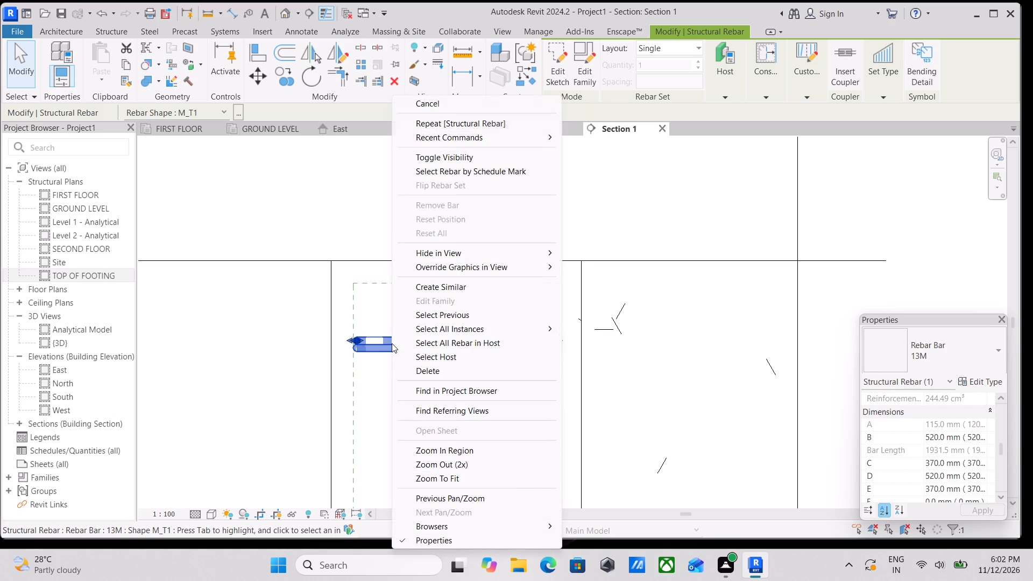
left_click(392, 343)
left_click(210, 359)
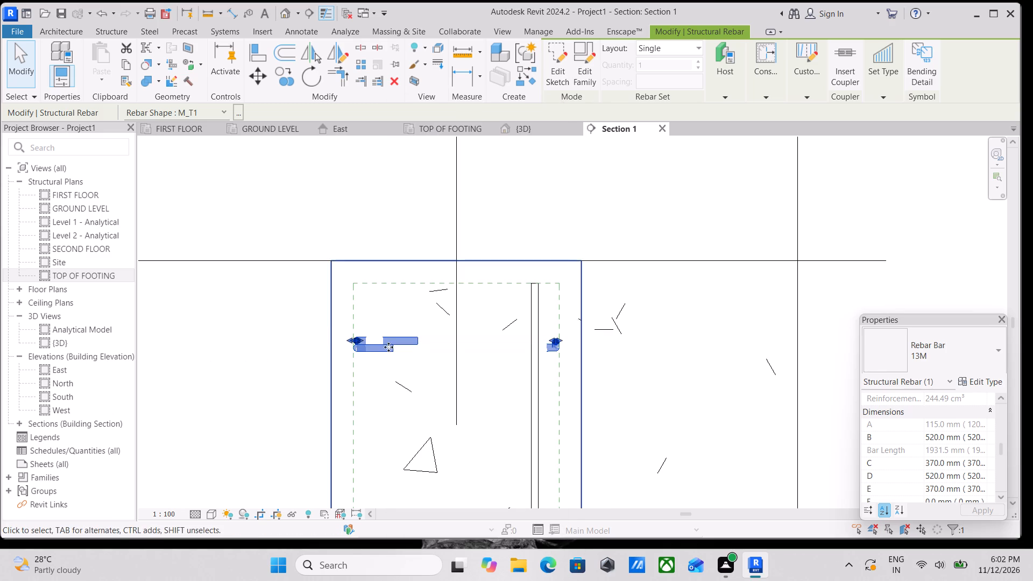
scroll(953, 411, "up", 1)
scroll(966, 408, "down", 2)
scroll(964, 421, "up", 3)
scroll(964, 421, "down", 1)
scroll(964, 421, "up", 1)
left_click(964, 421)
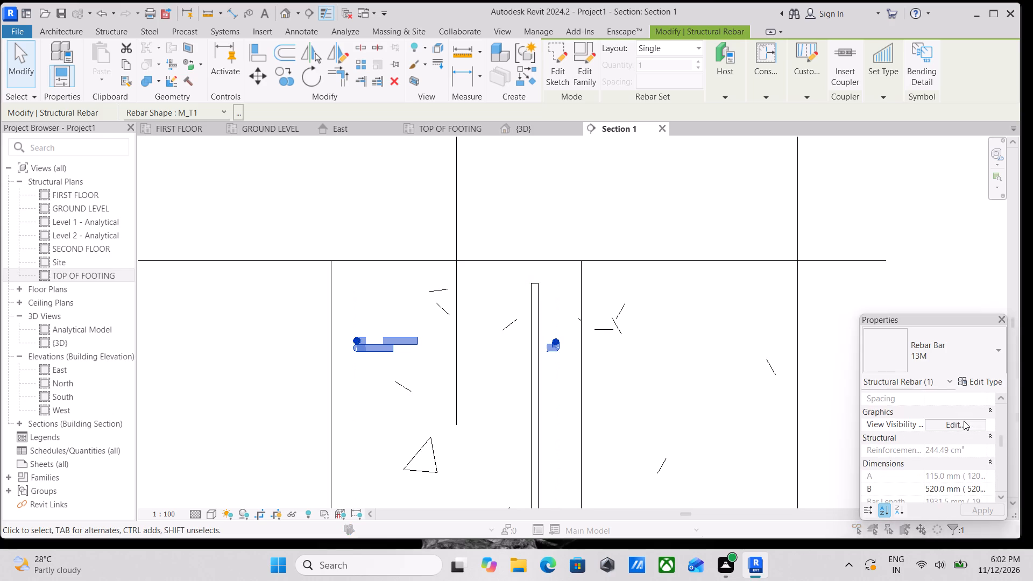
left_click(949, 373)
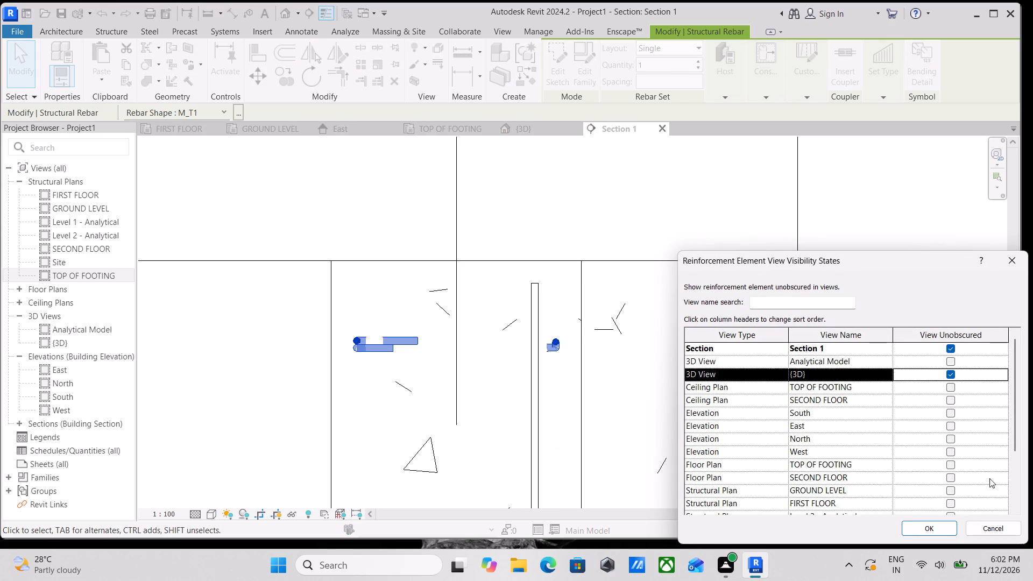
left_click(933, 526)
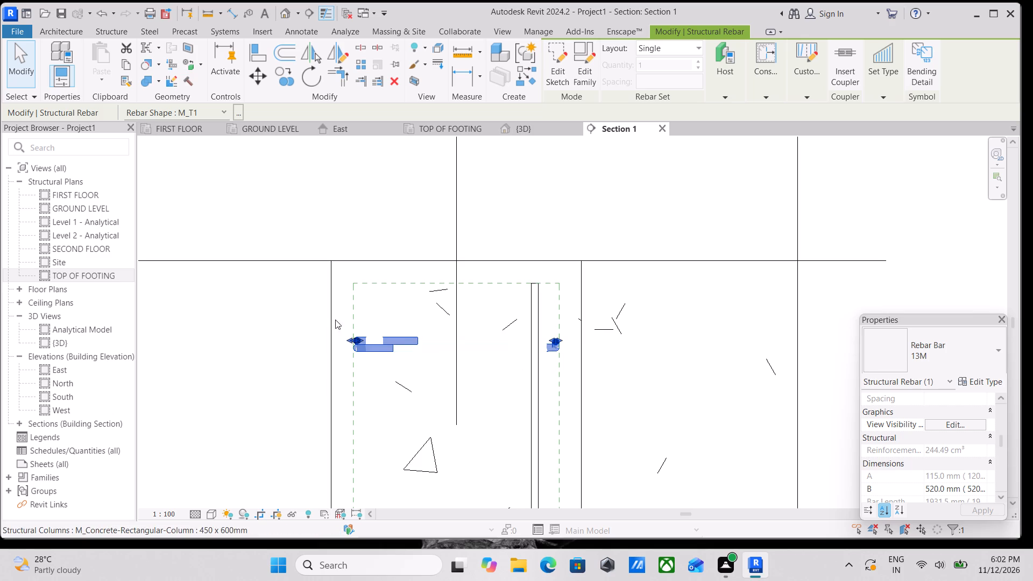
Open the M_T1 column tie's sketch for editing in the GROUND LEVEL structural plan.
scroll(420, 355, "up", 7)
scroll(373, 331, "up", 3)
scroll(373, 331, "down", 4)
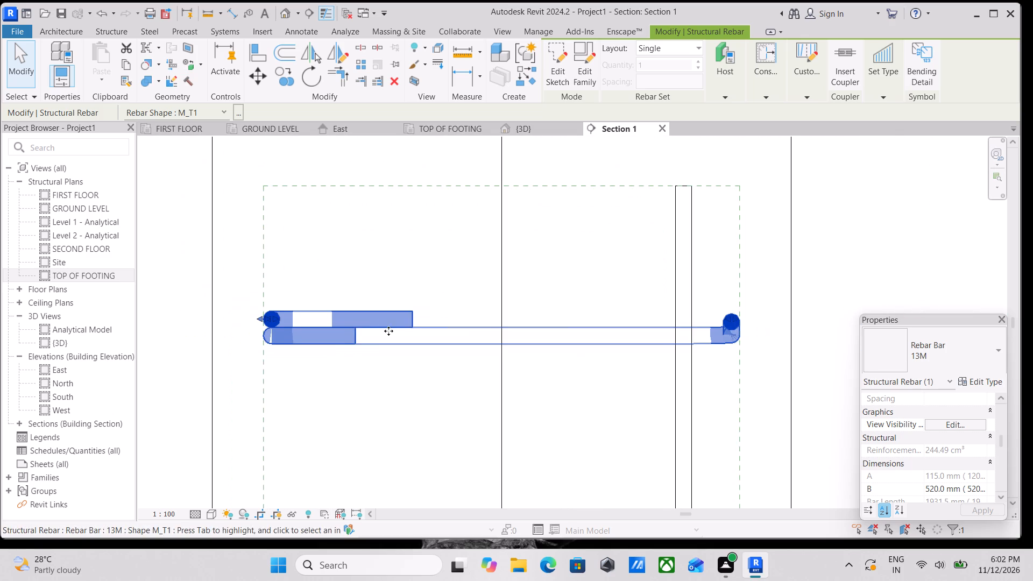
middle_click_drag(388, 331, 353, 332)
double_click(359, 318)
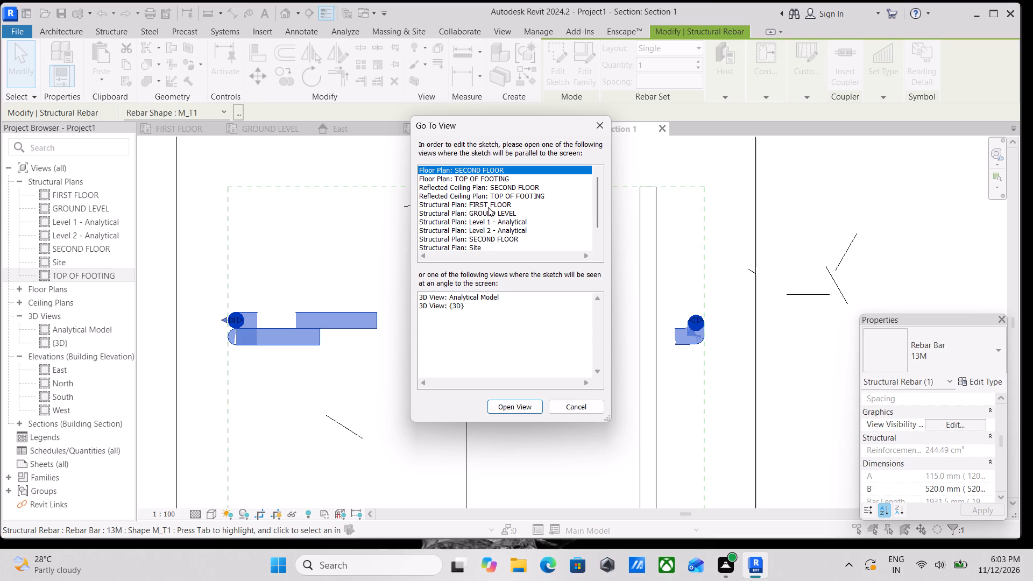
left_click(488, 211)
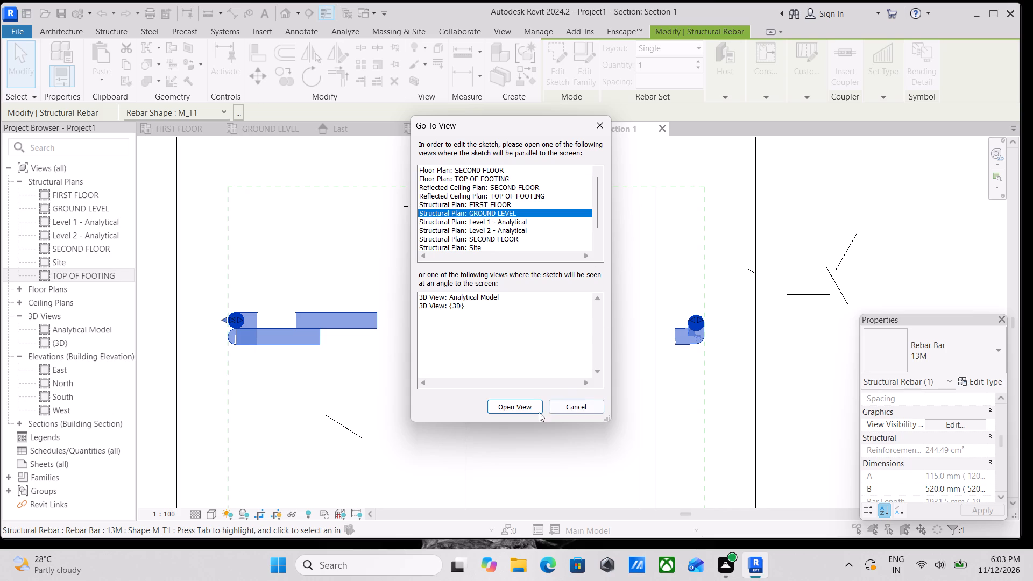
left_click(523, 405)
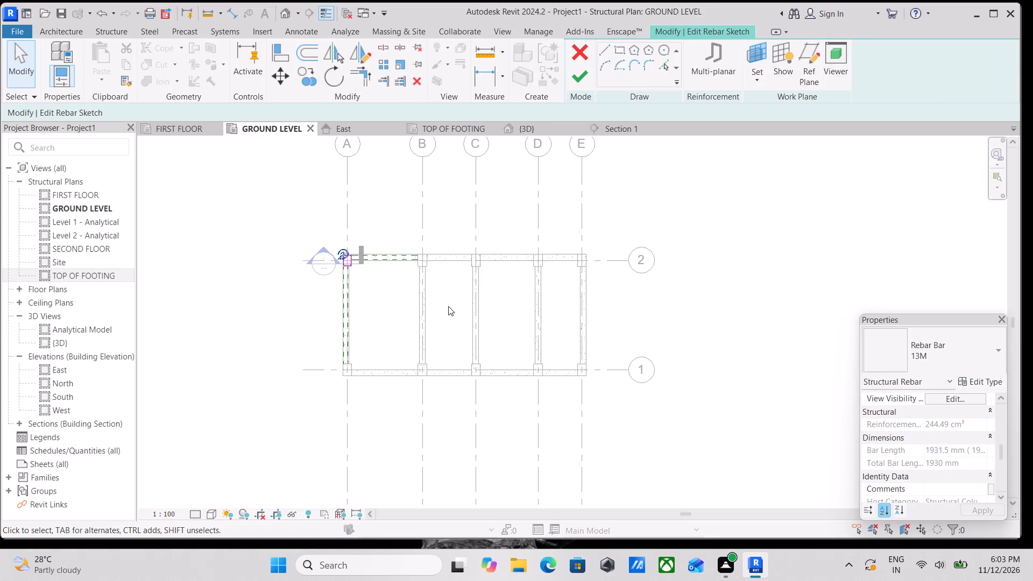
Set the GROUND LEVEL plan's visual style to Wireframe and finish the tie sketch.
scroll(394, 242, "up", 8)
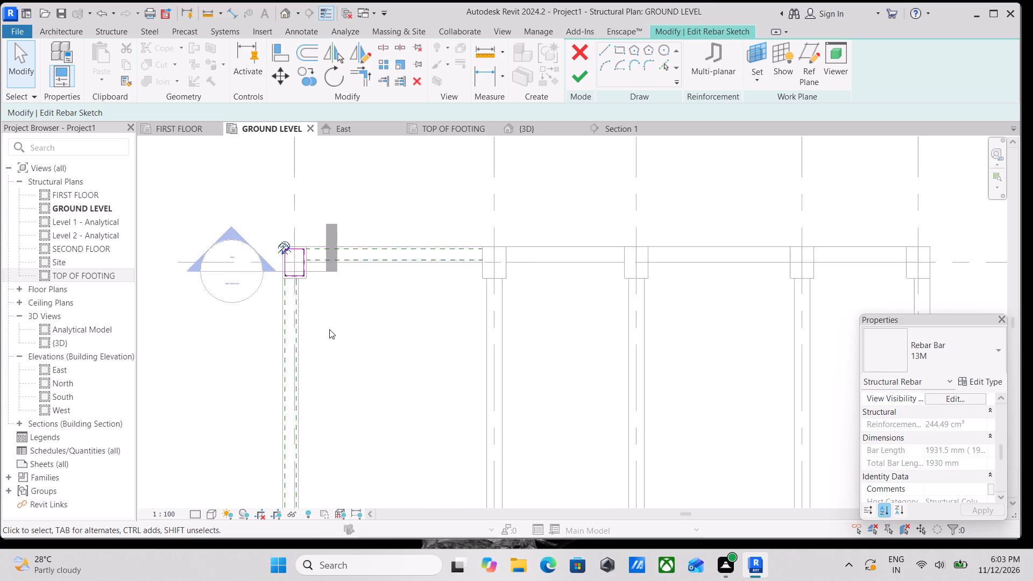
scroll(329, 329, "up", 1)
middle_click_drag(331, 323, 305, 369)
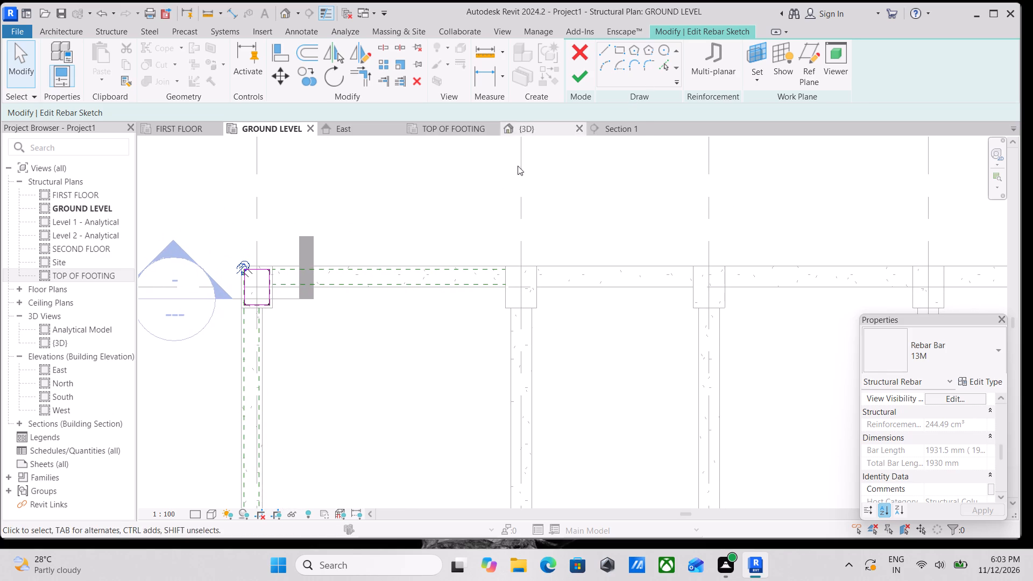
left_click(216, 517)
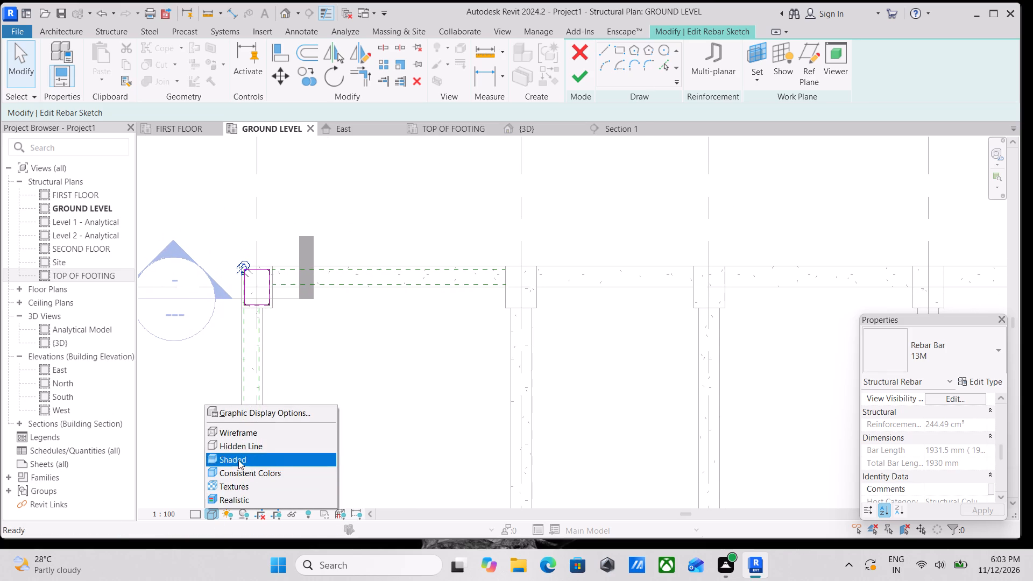
left_click(249, 426)
left_click(247, 437)
scroll(324, 325, "up", 2)
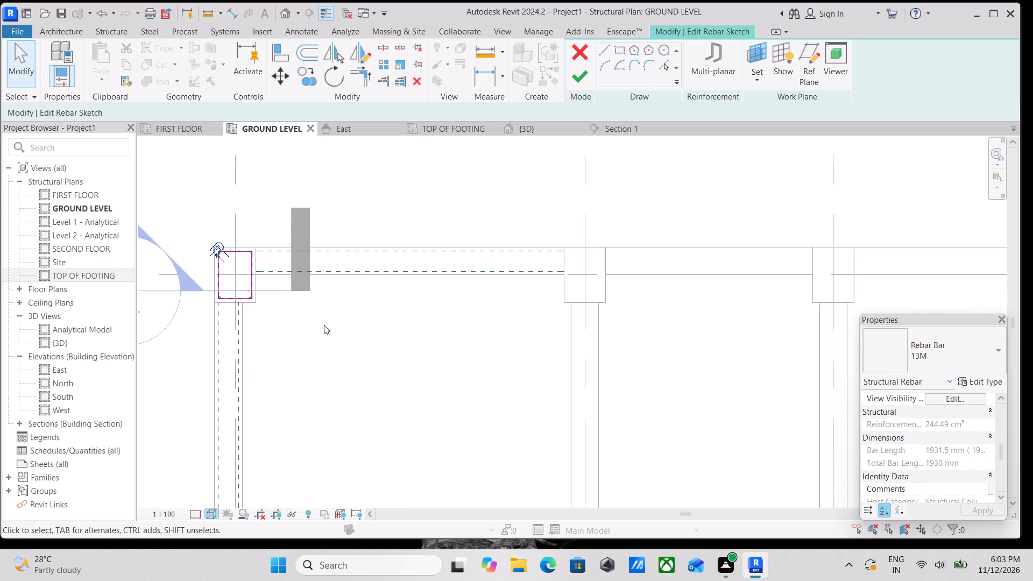
middle_click_drag(362, 346, 430, 358)
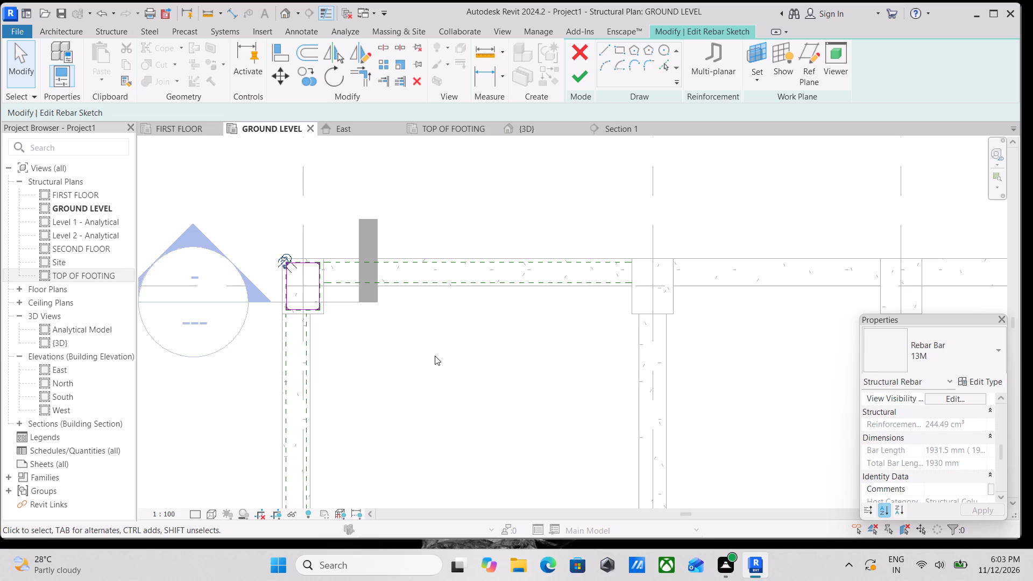
scroll(431, 353, "up", 2)
middle_click_drag(429, 353, 510, 321)
left_click(579, 85)
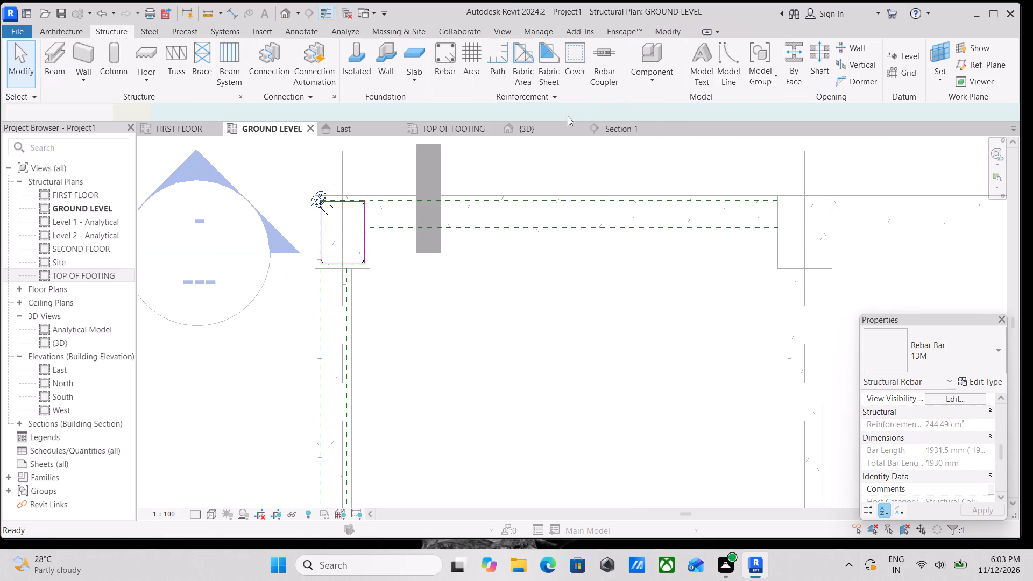
Set the GROUND LEVEL plan's detail level to Fine and bring the tied column at grids A and 2 into close view.
scroll(355, 251, "up", 3)
middle_click_drag(461, 249, 423, 305)
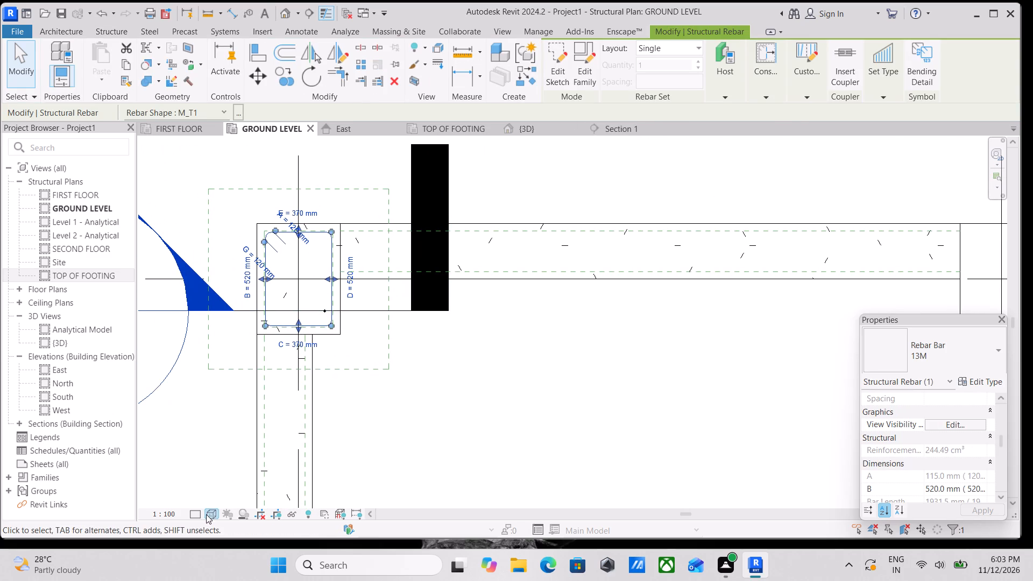
left_click(206, 514)
left_click(191, 514)
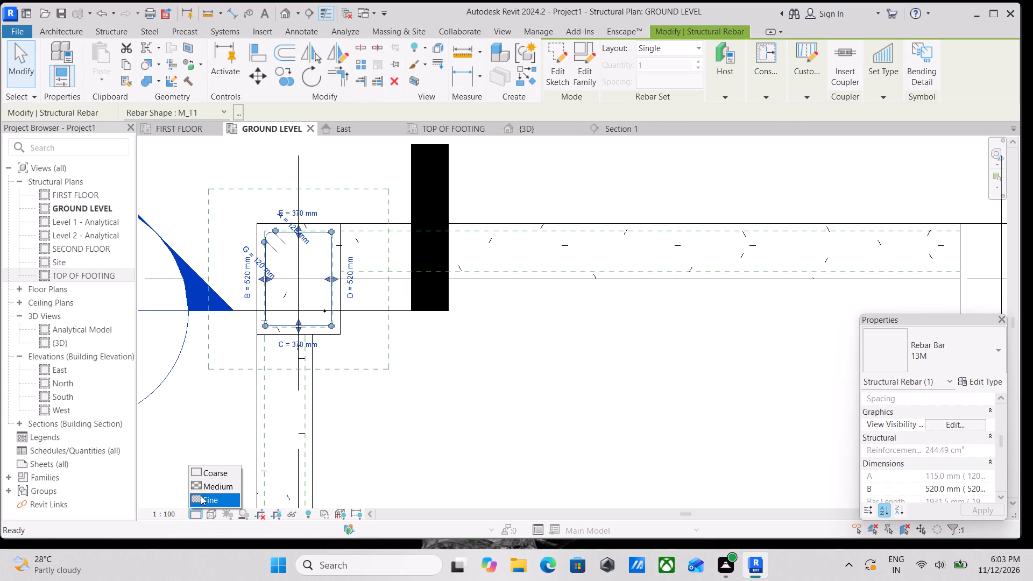
left_click(201, 495)
middle_click_drag(287, 361, 330, 392)
scroll(412, 303, "up", 6)
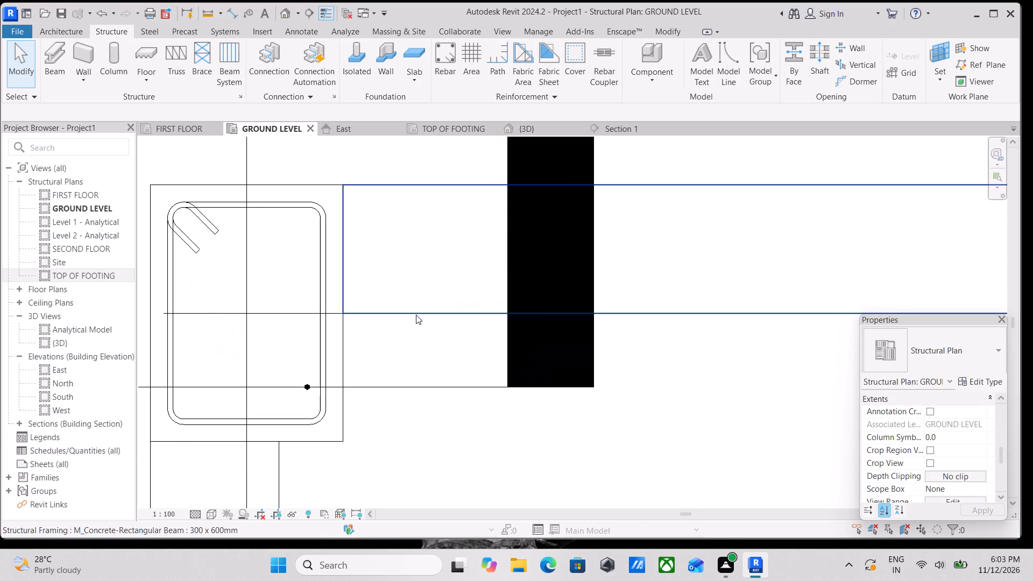
Nudge the 13M M_00 vertical bar inside the column slightly down in plan, off the section line.
left_click(308, 390)
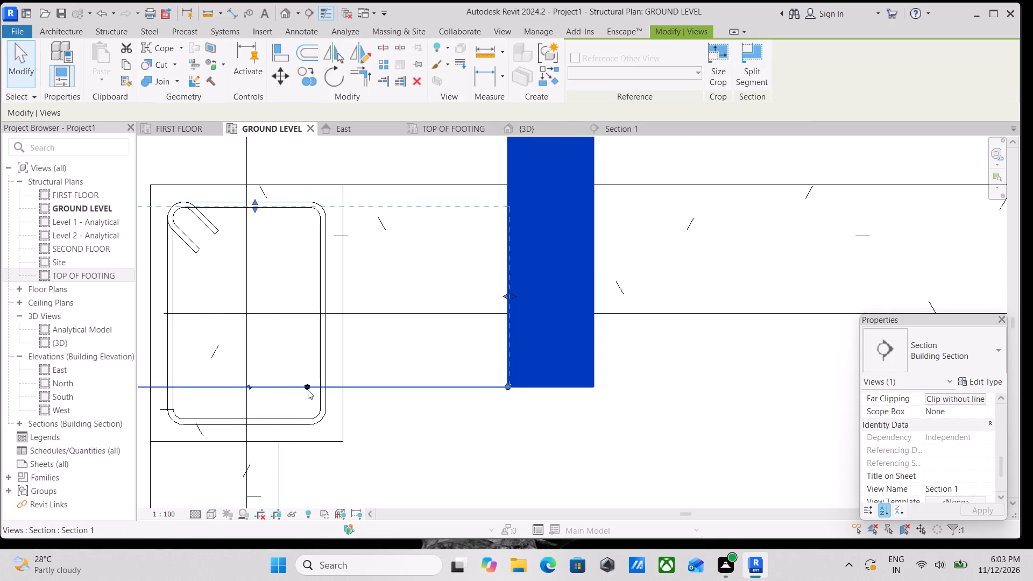
scroll(308, 390, "up", 15)
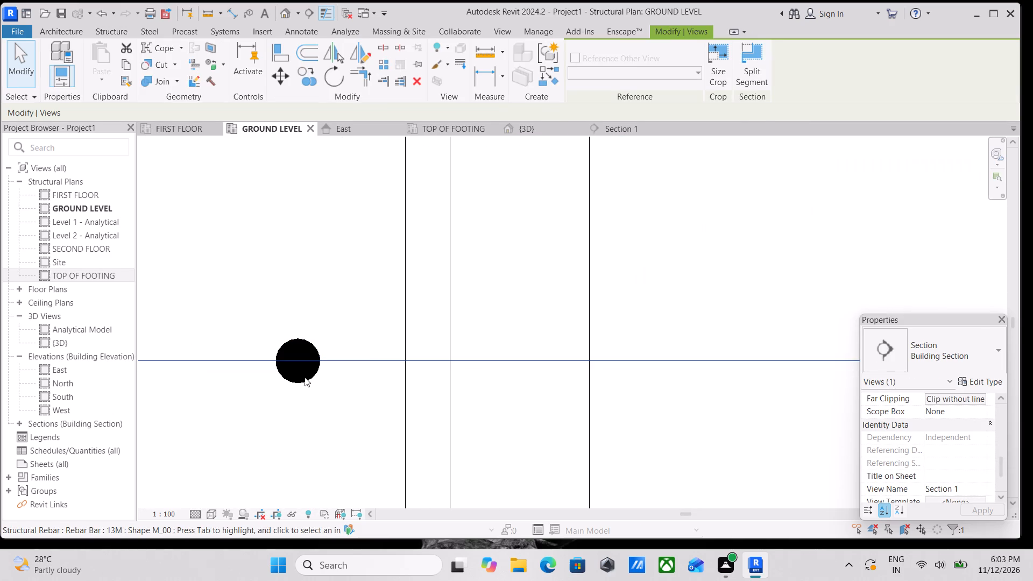
left_click(303, 375)
key("Down")
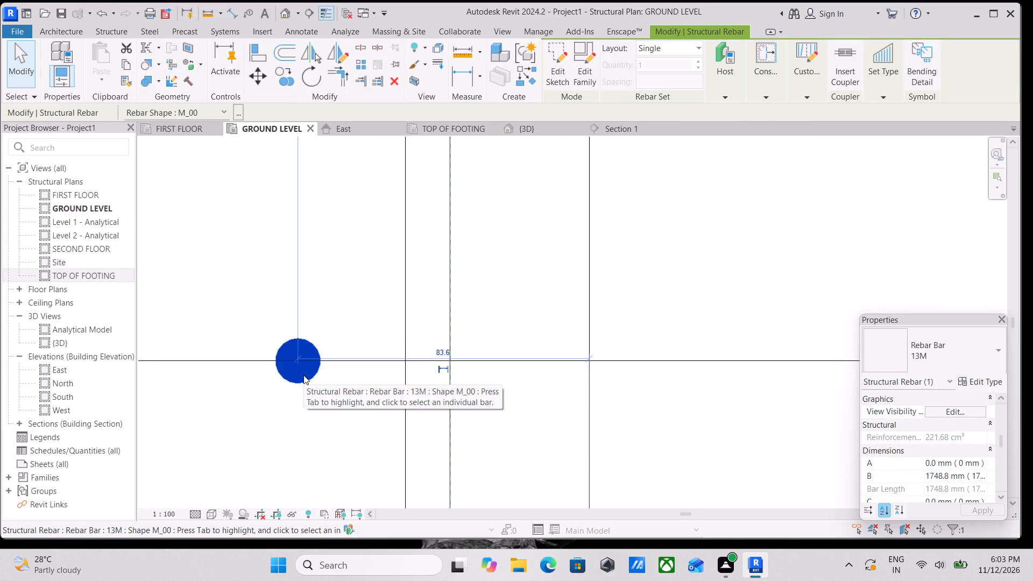
key("Down")
key("Down")
key("Down")
key("Down")
key("Down")
key("Down")
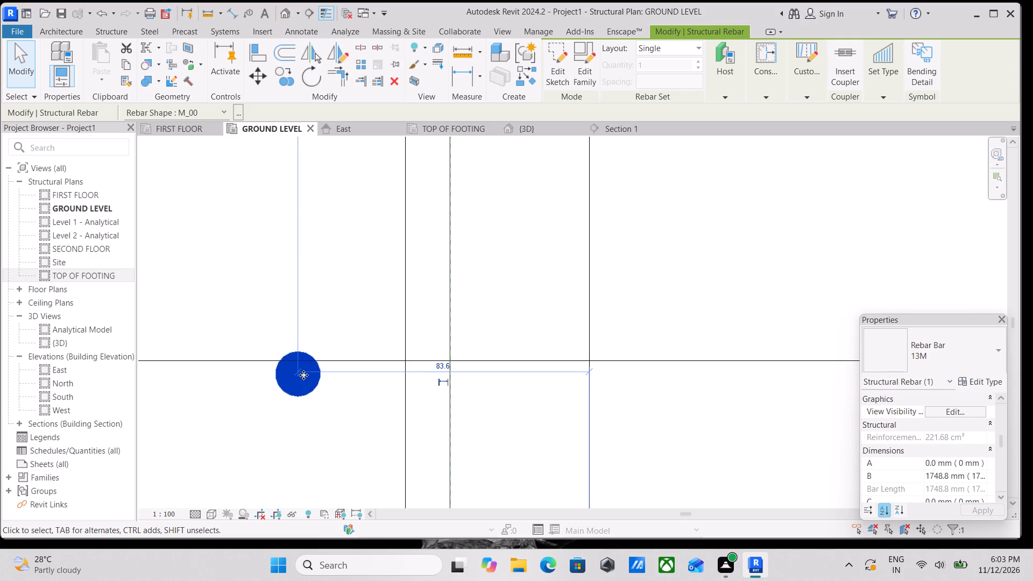
key("Down")
key("Down")
key("Down")
key("Down")
key("Down")
key("Down")
key("Down")
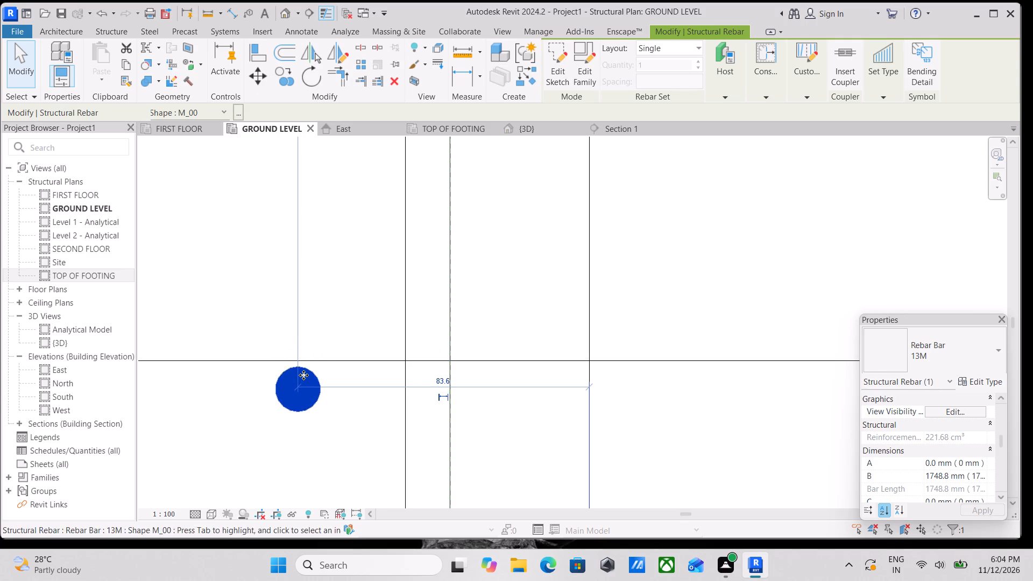
key("Down")
key("Down")
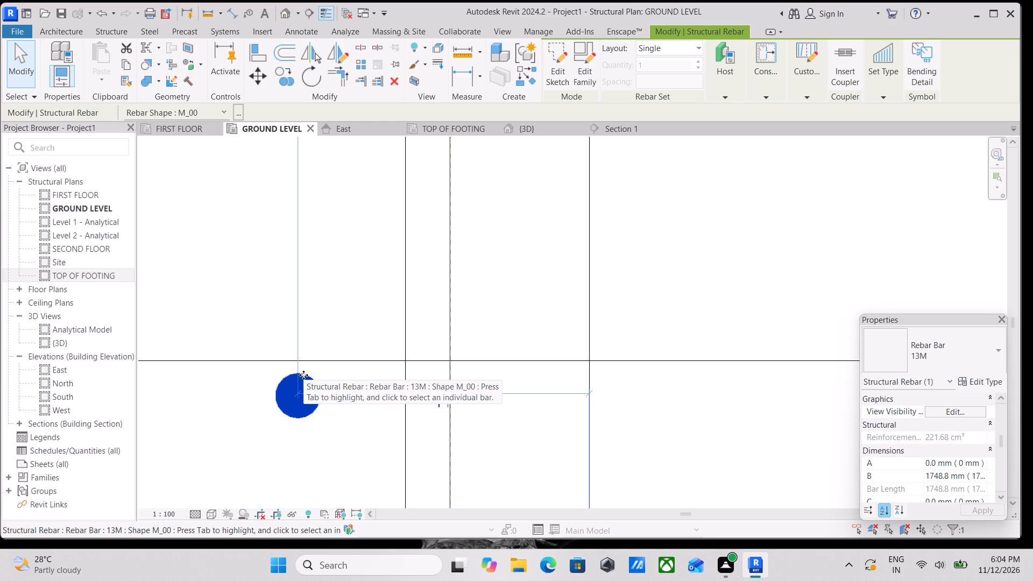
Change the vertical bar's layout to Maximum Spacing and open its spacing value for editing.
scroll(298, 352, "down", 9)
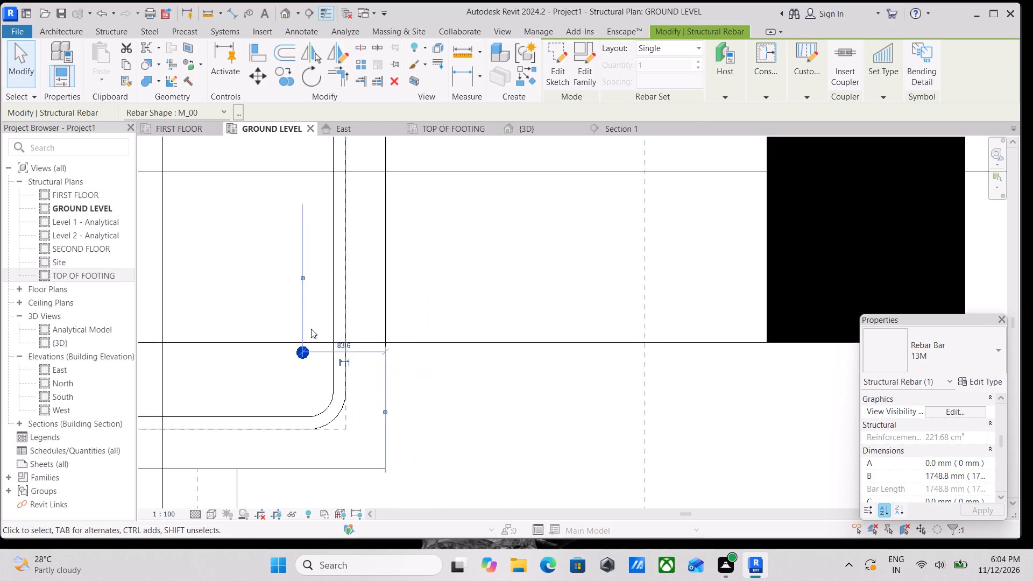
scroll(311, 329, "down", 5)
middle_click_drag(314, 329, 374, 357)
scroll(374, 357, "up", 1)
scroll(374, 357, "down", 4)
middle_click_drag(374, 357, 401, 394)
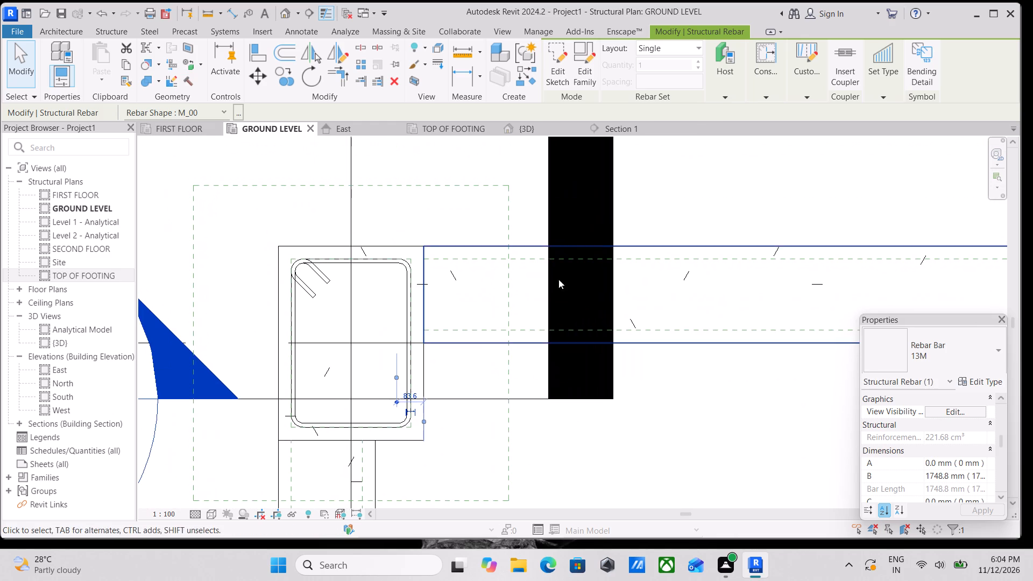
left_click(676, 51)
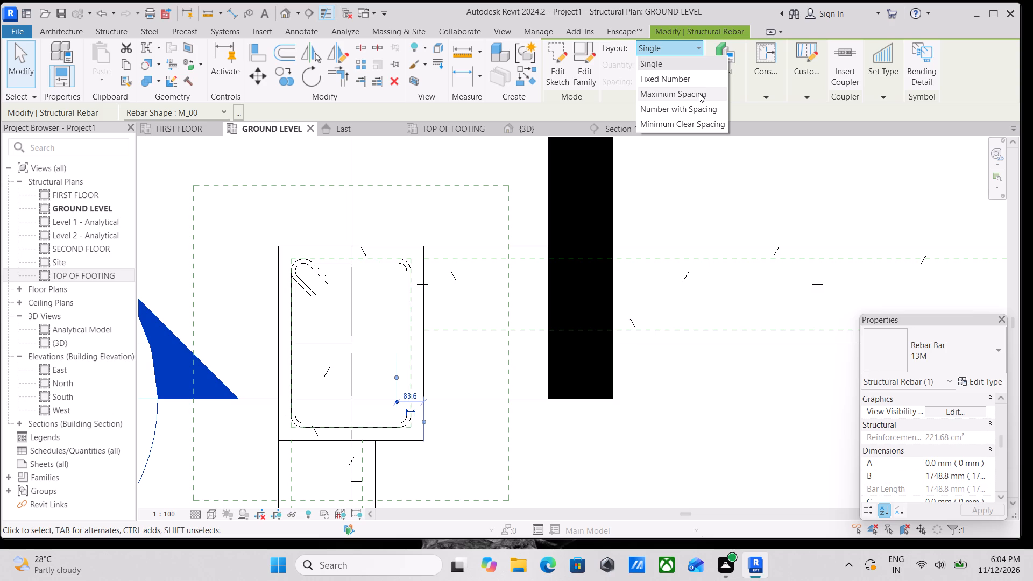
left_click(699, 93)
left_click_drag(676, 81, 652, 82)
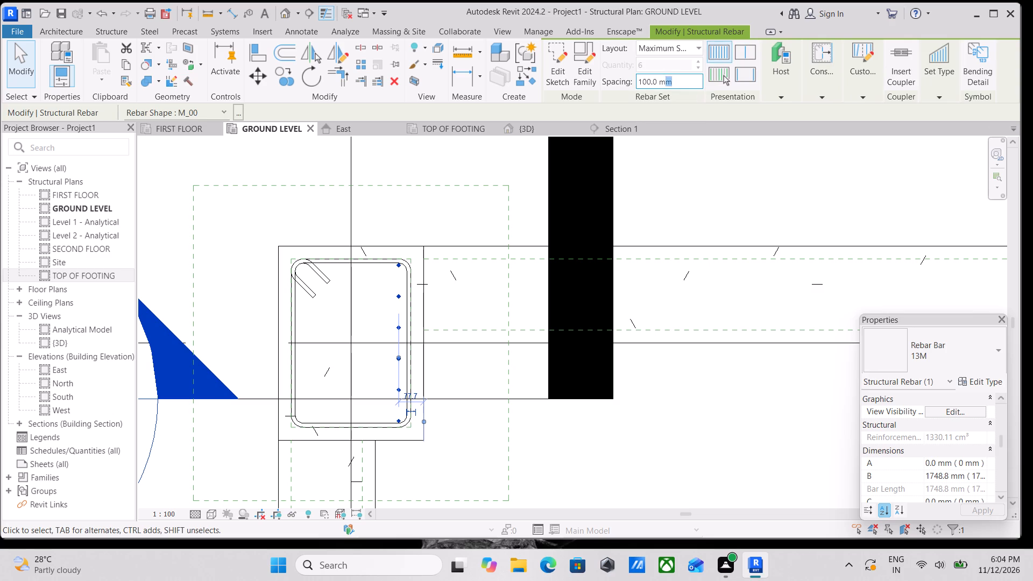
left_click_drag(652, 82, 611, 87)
Change the vertical bar set's layout to Fixed Number with a quantity of 4.
left_click(673, 47)
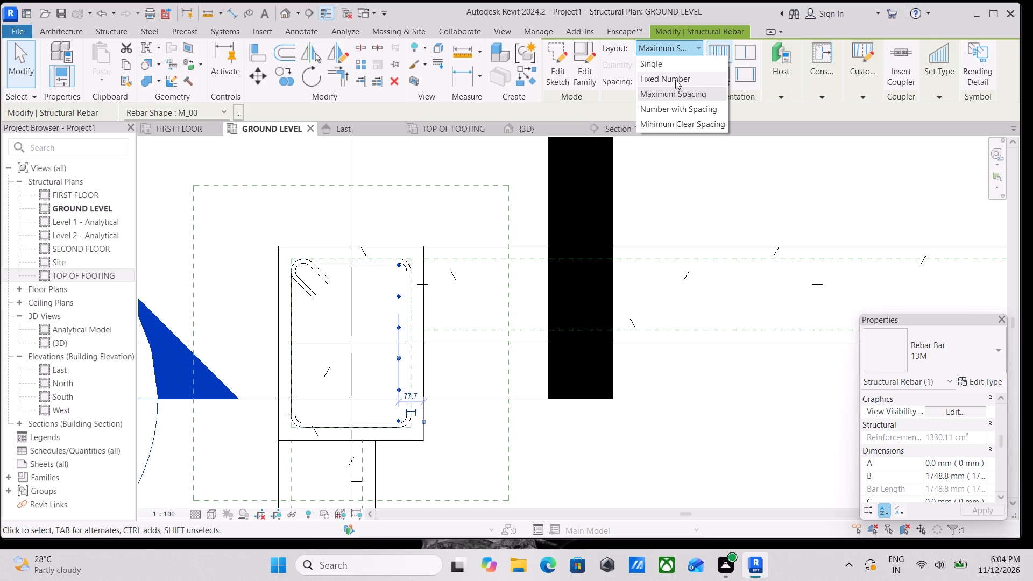
left_click(675, 80)
left_click(671, 66)
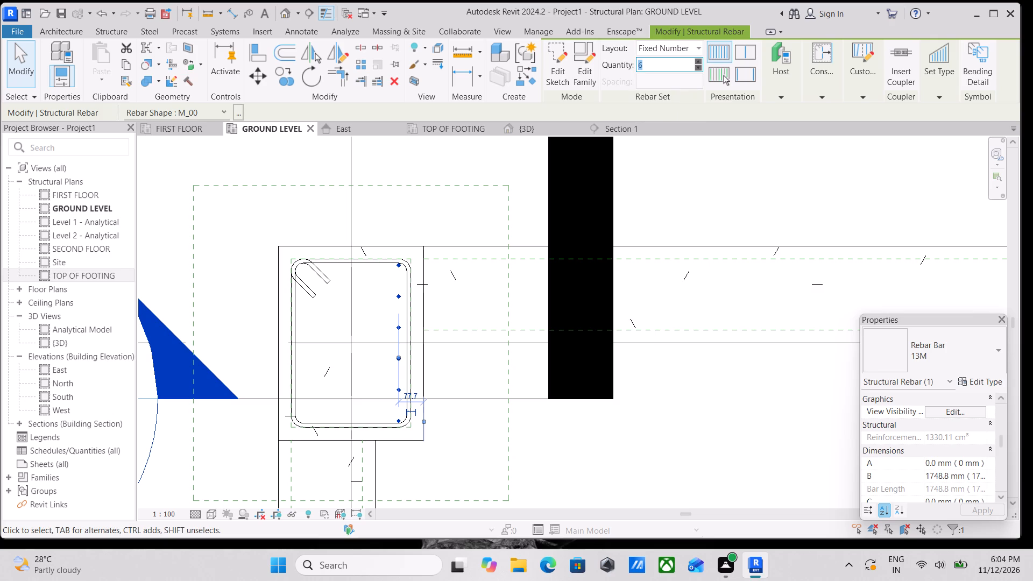
key("4")
key("Return")
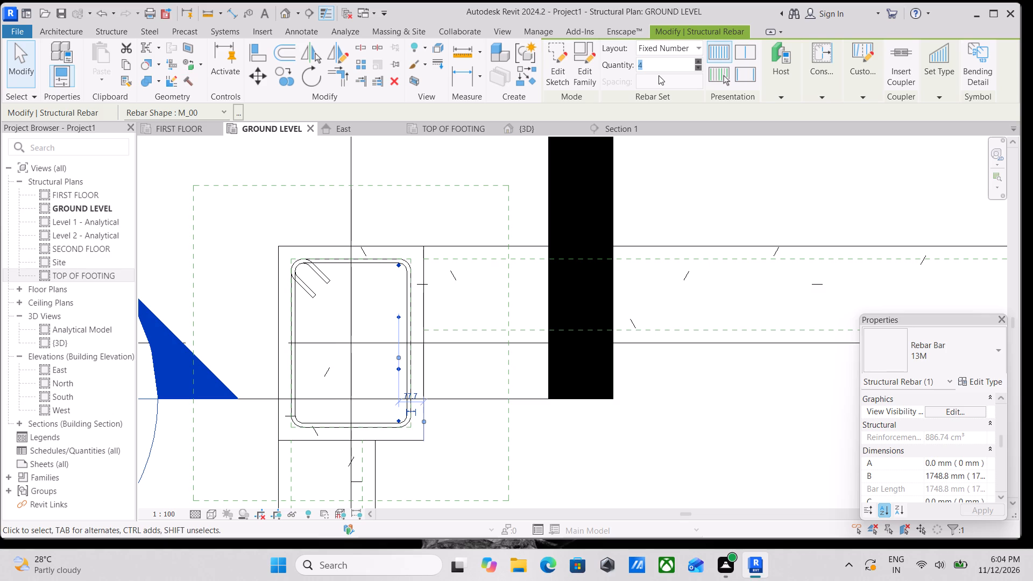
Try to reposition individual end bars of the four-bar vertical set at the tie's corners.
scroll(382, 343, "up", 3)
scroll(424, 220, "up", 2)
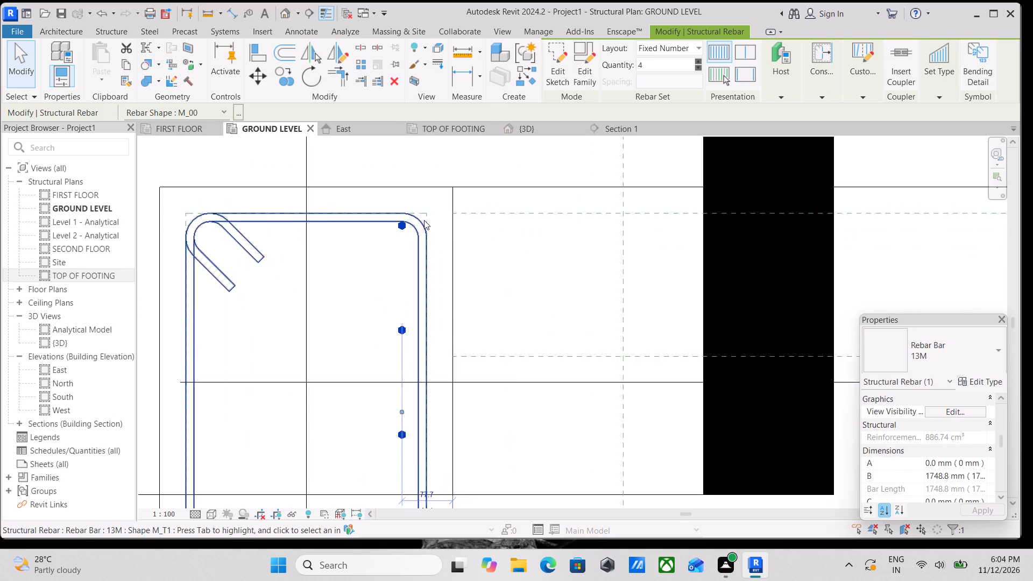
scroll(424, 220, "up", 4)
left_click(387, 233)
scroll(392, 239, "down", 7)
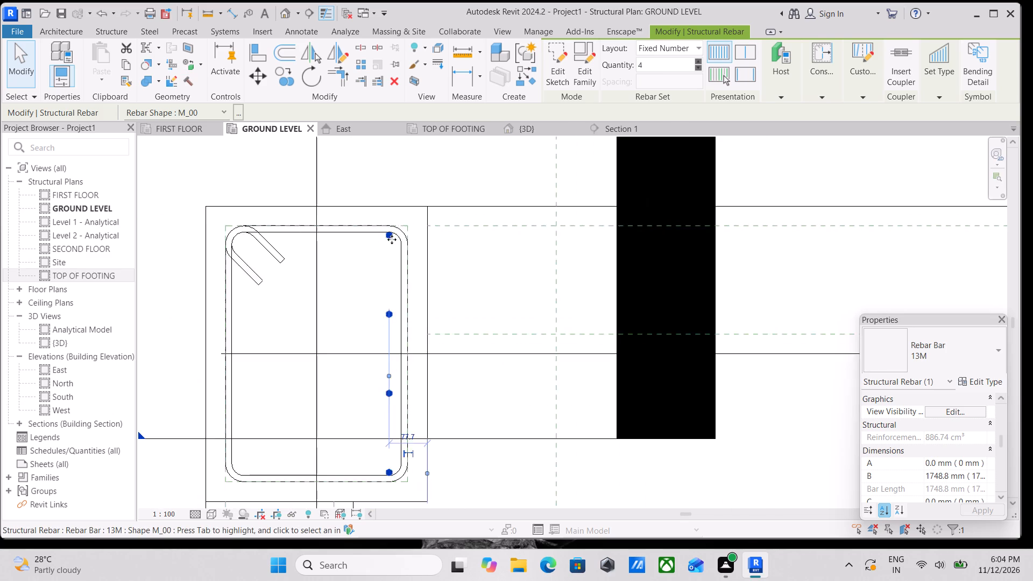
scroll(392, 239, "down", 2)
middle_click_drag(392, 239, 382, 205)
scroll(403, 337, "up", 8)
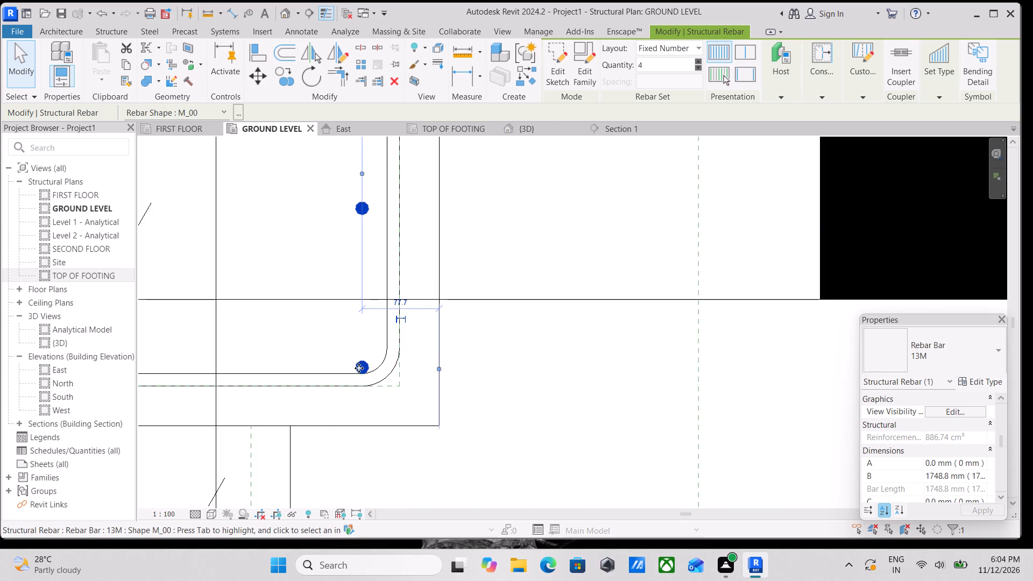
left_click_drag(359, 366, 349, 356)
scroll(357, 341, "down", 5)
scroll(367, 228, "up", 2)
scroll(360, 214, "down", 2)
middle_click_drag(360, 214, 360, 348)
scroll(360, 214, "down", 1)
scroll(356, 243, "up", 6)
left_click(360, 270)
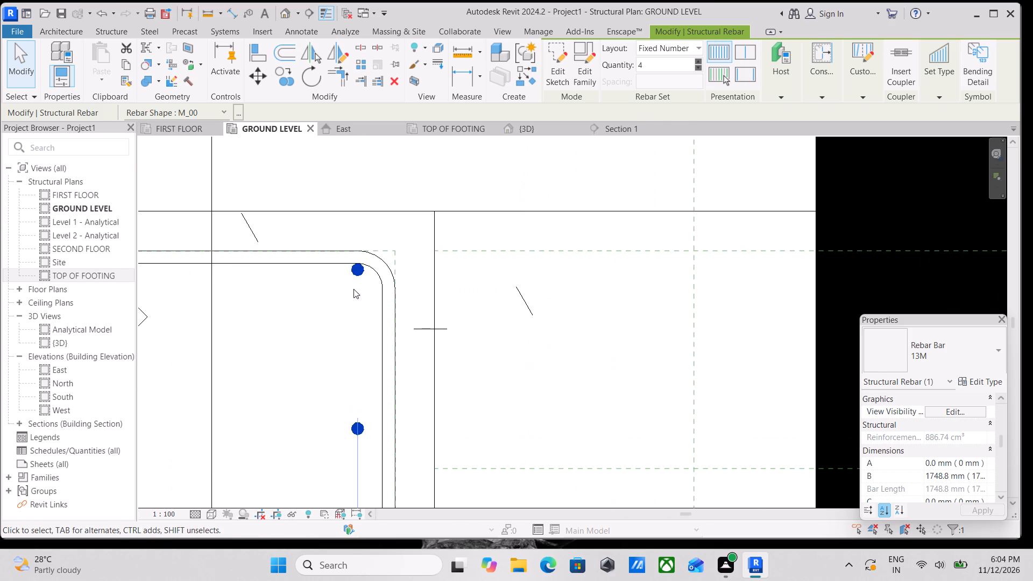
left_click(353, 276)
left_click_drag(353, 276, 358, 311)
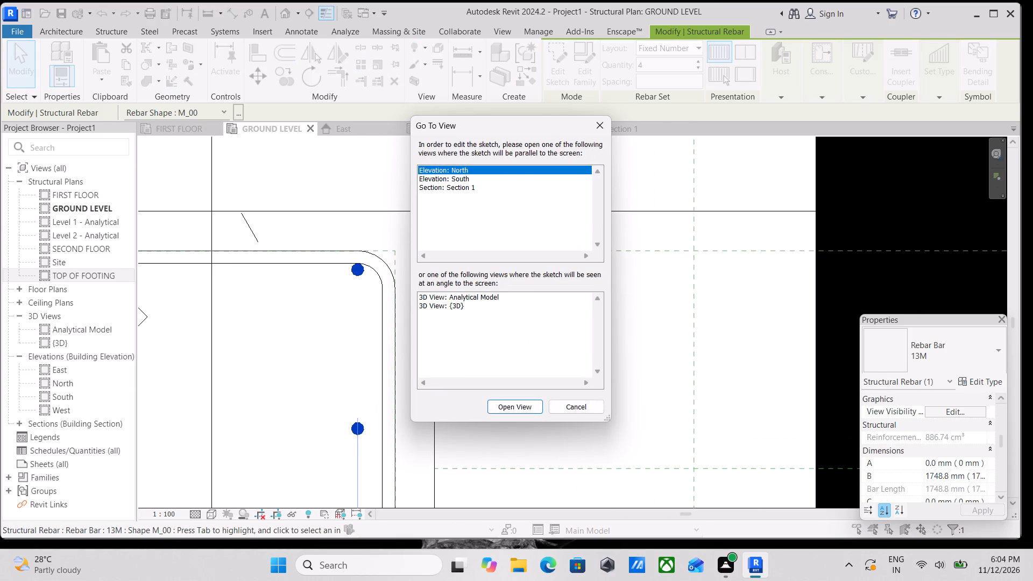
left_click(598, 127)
Set the vertical bar set's layout back to Single.
scroll(615, 186, "down", 3)
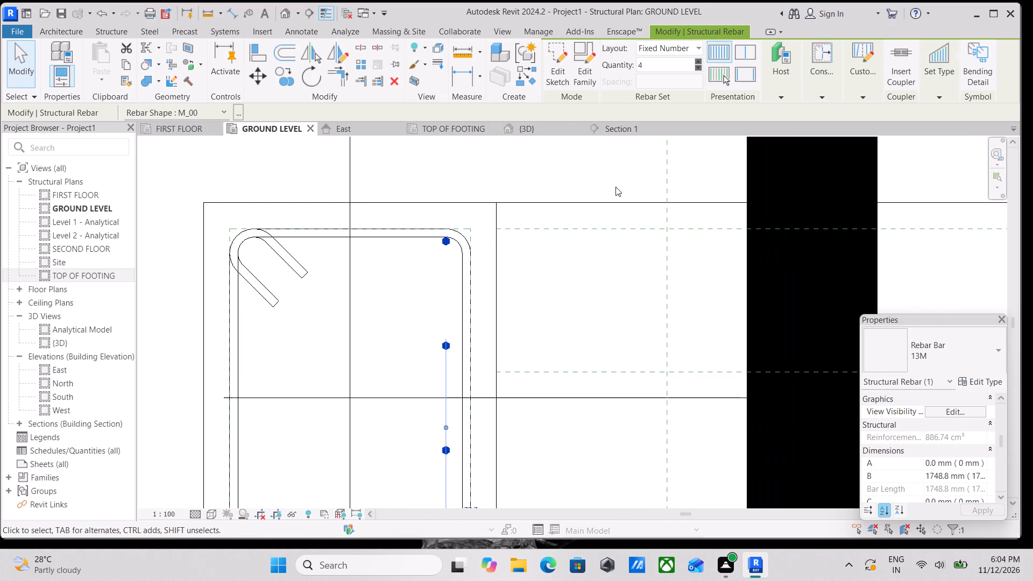
left_click(674, 38)
left_click(676, 45)
left_click(682, 61)
scroll(562, 232, "down", 2)
middle_click_drag(552, 234, 560, 216)
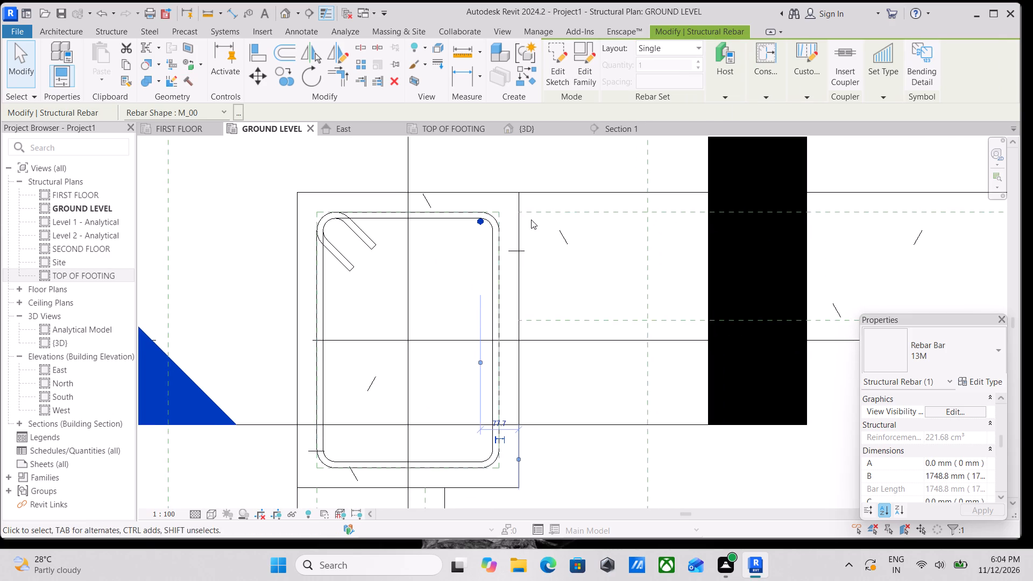
Nudge the single vertical bar across to the tie's hooked corner, about 84 mm from the column's upper edge and 368 mm from its right edge.
scroll(523, 219, "up", 3)
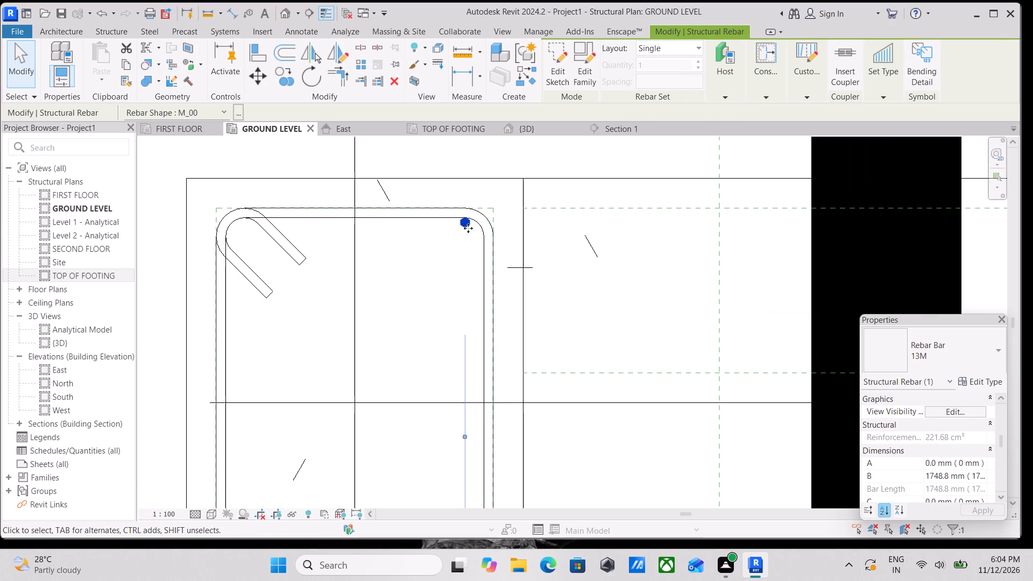
key("Down")
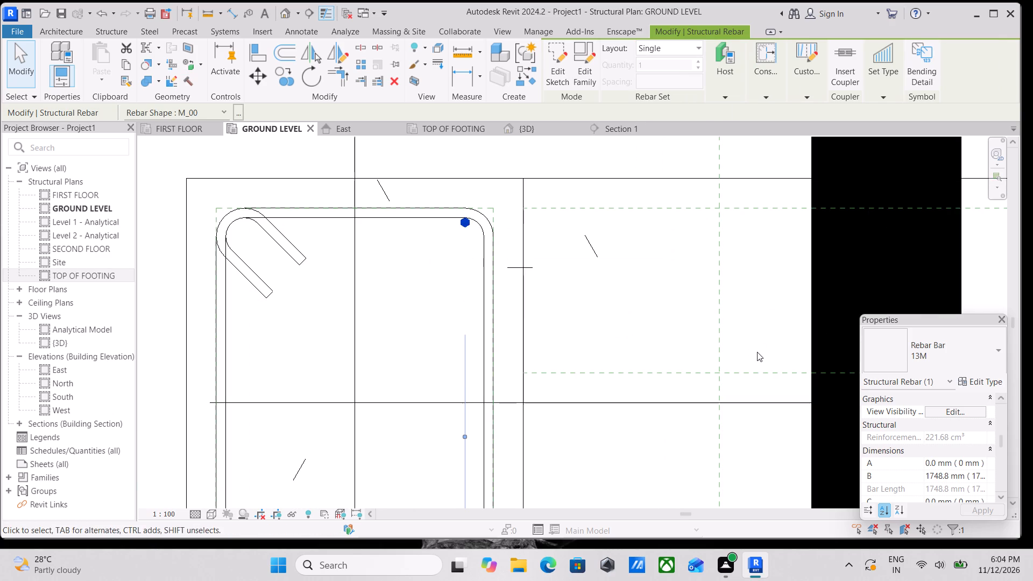
key("Down")
key("Down")
key("Down")
key("Down")
key("Down")
key("Down")
key("Down")
key("Down")
key("Down")
key("Down")
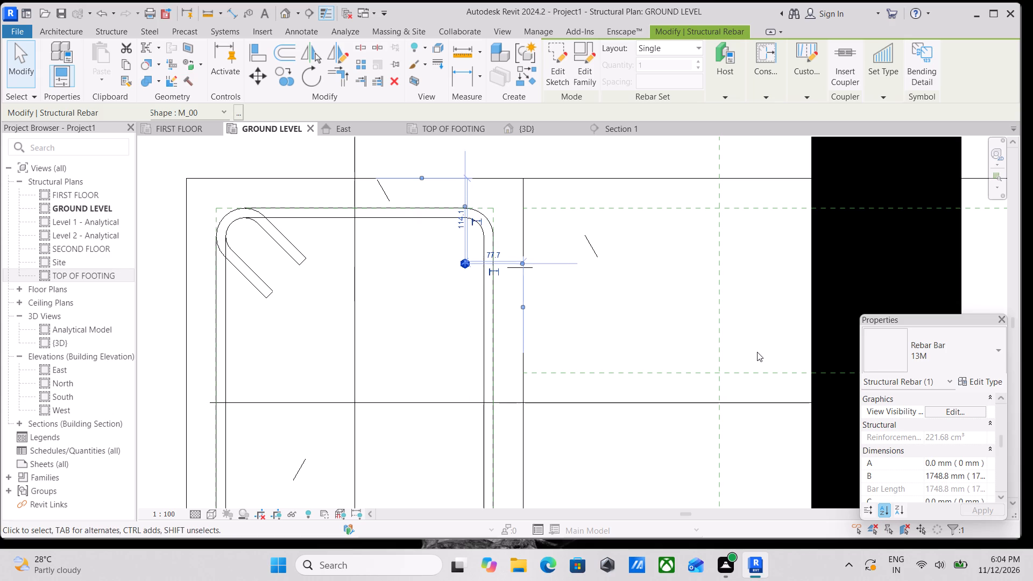
key("Down")
key("Down")
key("Left")
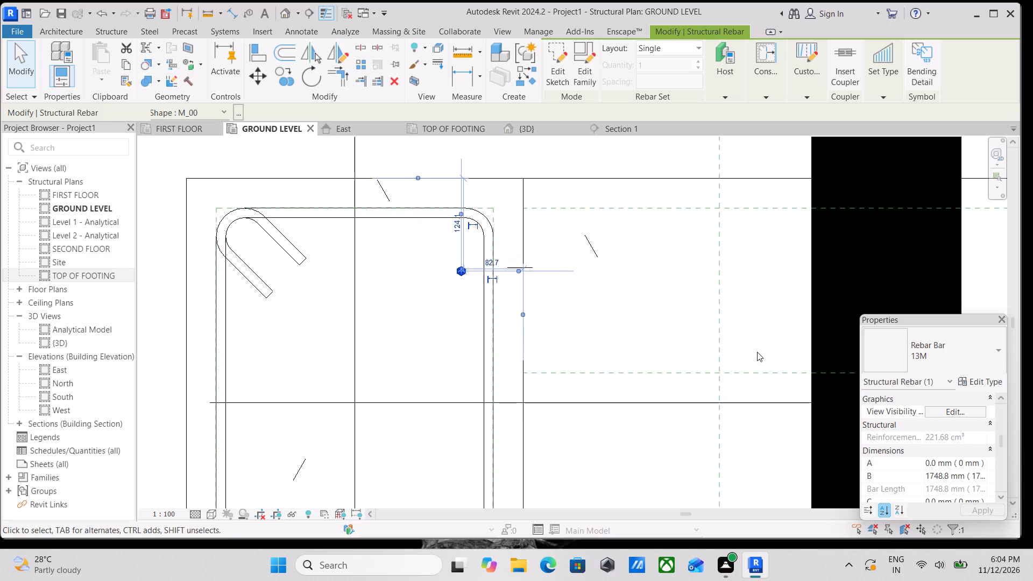
key("Left")
key("Left")
key("Left")
key("Left")
key("Left")
key("Left")
key("Left")
key("Left")
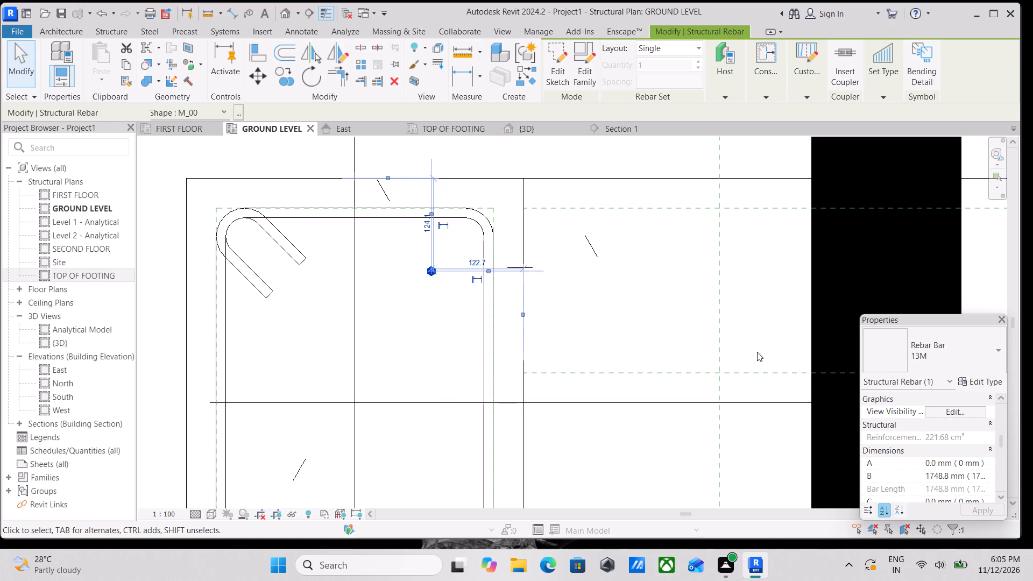
key("Left")
key("Left")
key("Left")
key("Left")
key("Left")
key("Left")
key("Left")
key("Left")
key("Left")
key("Left")
key("Left")
key("Left")
key("Left")
key("Left")
key("Left")
key("Left")
key("Left")
key("Left")
key("Left")
key("Left")
key("Left")
key("Left")
key("Left")
key("Left")
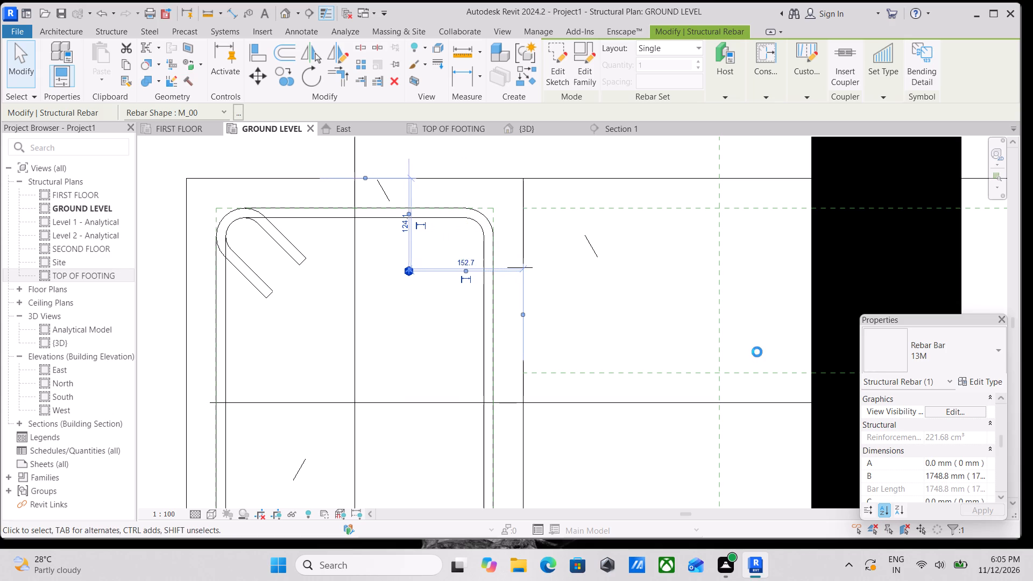
key("Up")
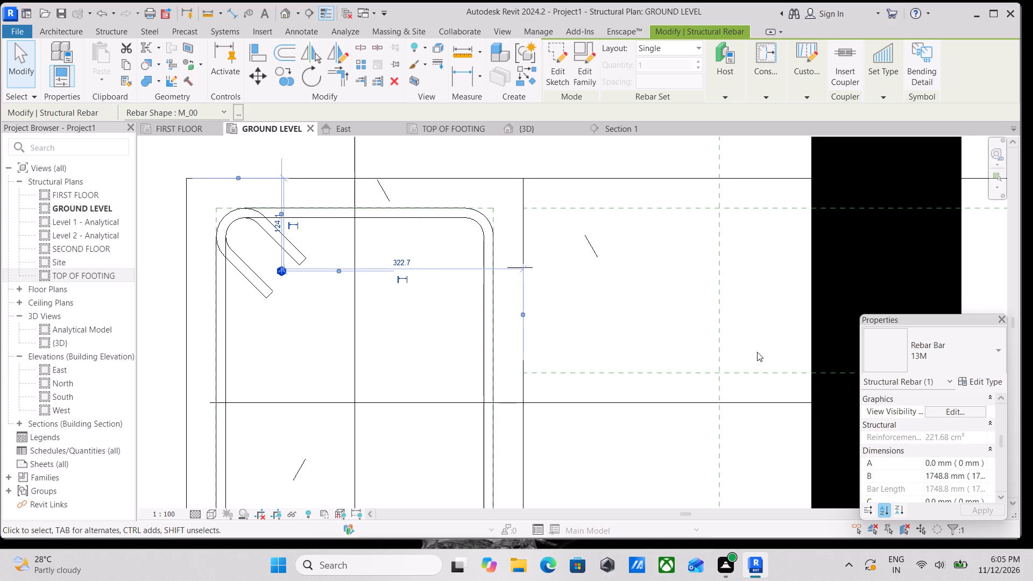
key("Up")
key("Up")
key("Up")
key("Up")
key("Up")
key("Up")
key("Up")
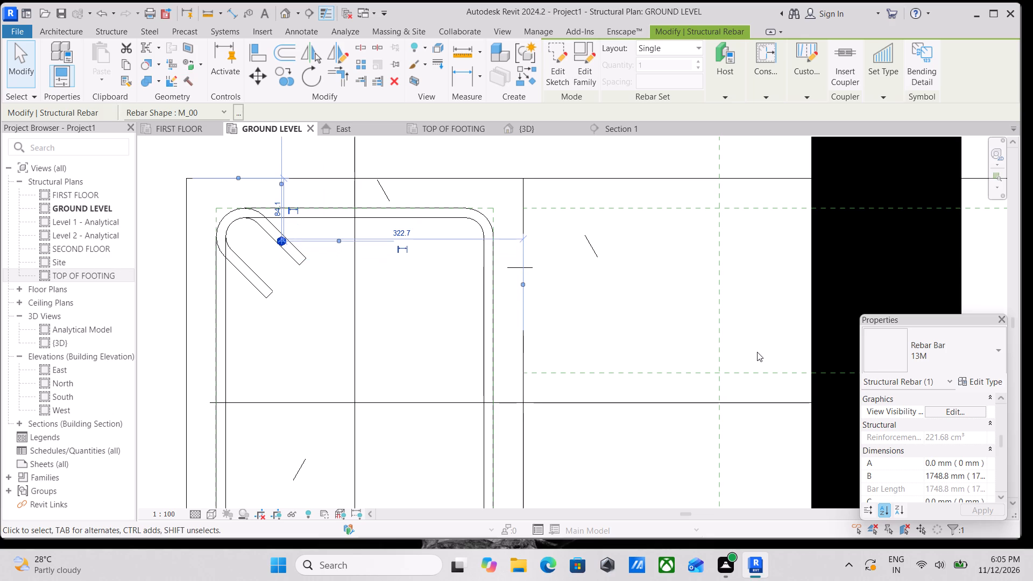
key("Left")
key("Left")
key("Left")
key("Left")
key("Left")
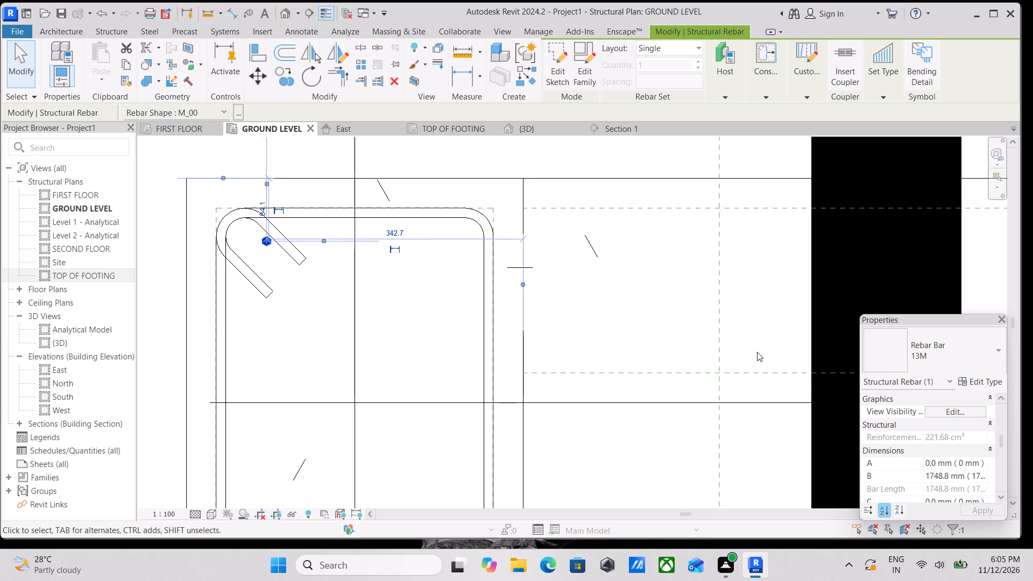
key("Left")
key("Left")
key("Left")
key("Left")
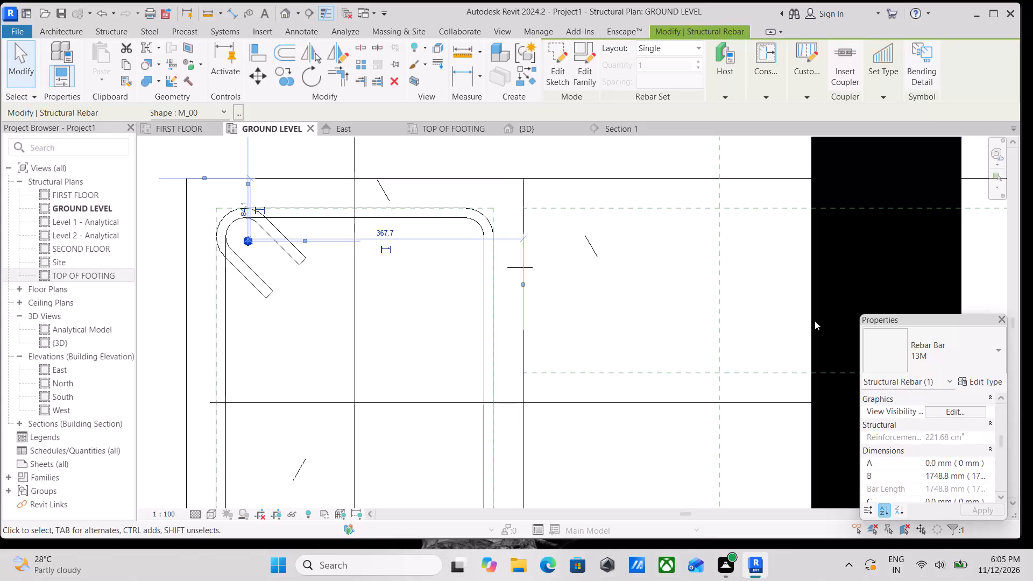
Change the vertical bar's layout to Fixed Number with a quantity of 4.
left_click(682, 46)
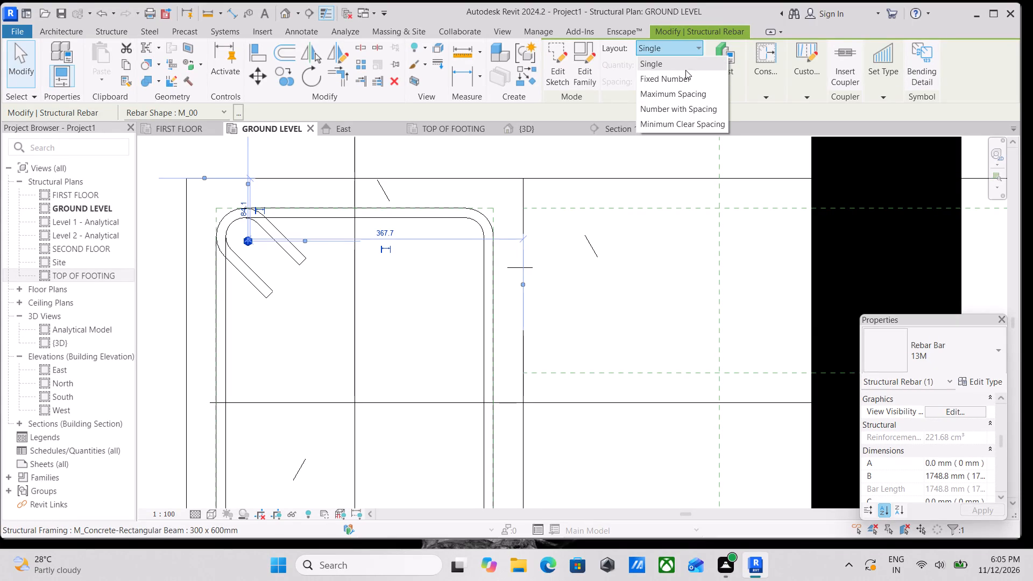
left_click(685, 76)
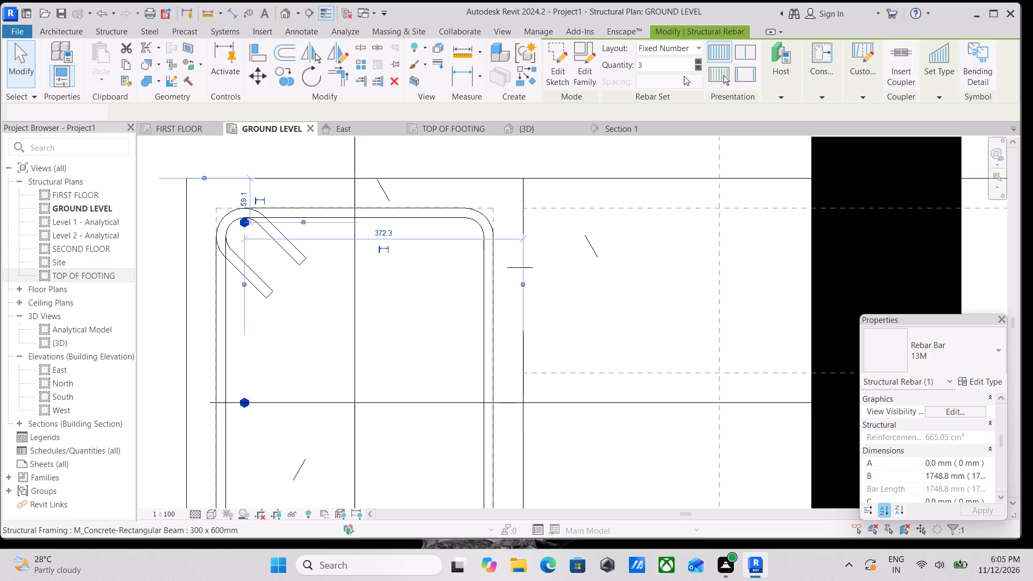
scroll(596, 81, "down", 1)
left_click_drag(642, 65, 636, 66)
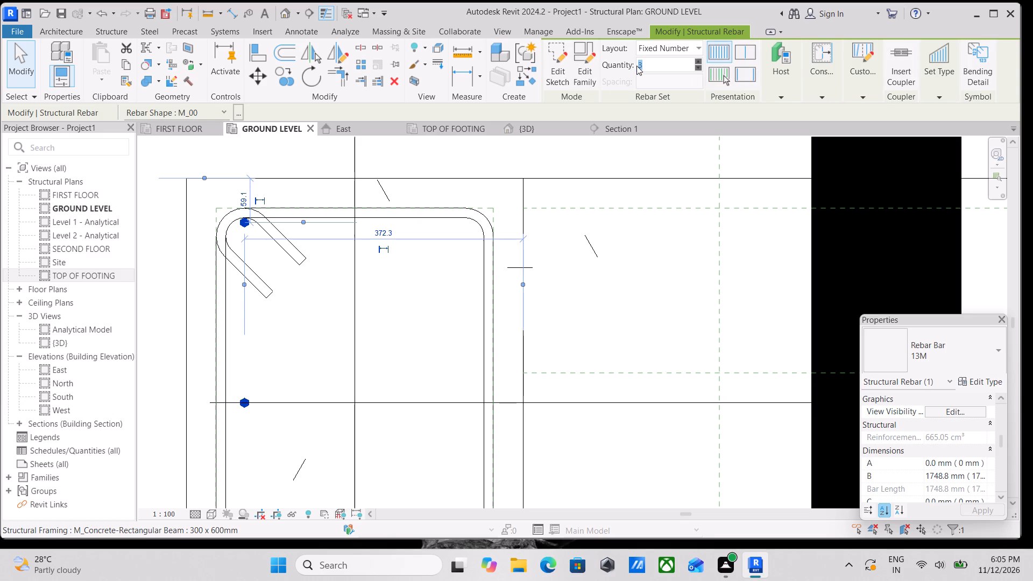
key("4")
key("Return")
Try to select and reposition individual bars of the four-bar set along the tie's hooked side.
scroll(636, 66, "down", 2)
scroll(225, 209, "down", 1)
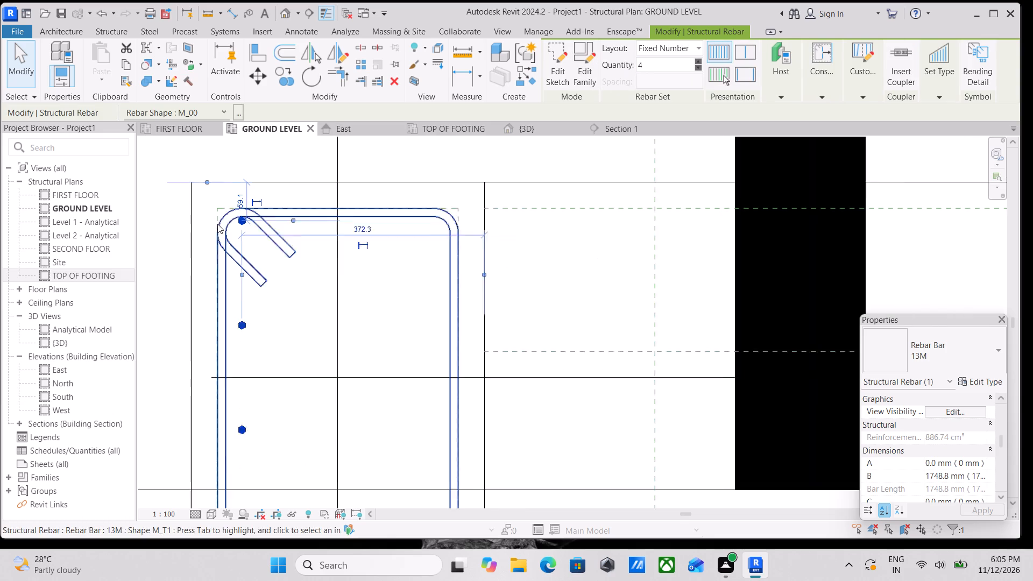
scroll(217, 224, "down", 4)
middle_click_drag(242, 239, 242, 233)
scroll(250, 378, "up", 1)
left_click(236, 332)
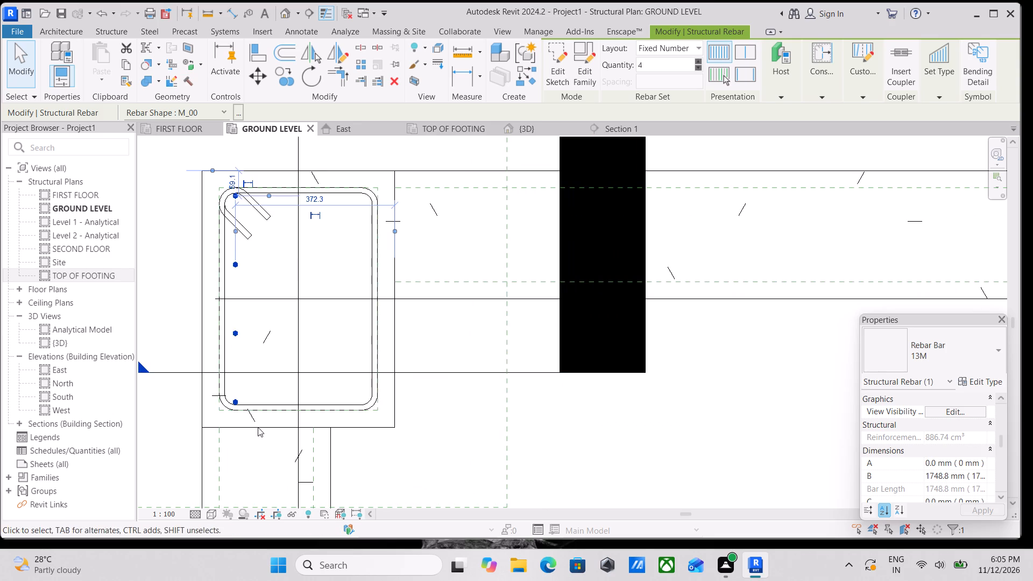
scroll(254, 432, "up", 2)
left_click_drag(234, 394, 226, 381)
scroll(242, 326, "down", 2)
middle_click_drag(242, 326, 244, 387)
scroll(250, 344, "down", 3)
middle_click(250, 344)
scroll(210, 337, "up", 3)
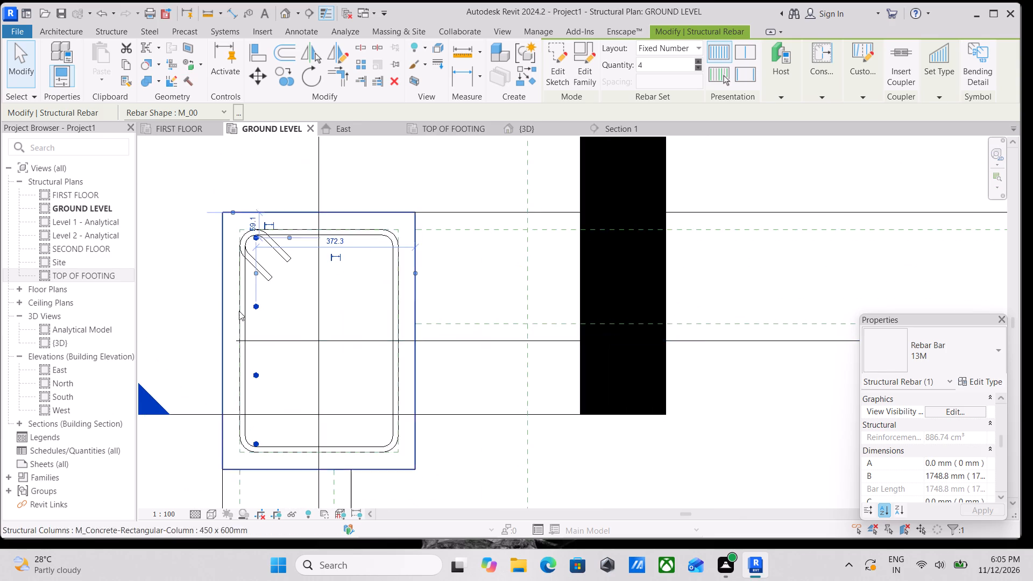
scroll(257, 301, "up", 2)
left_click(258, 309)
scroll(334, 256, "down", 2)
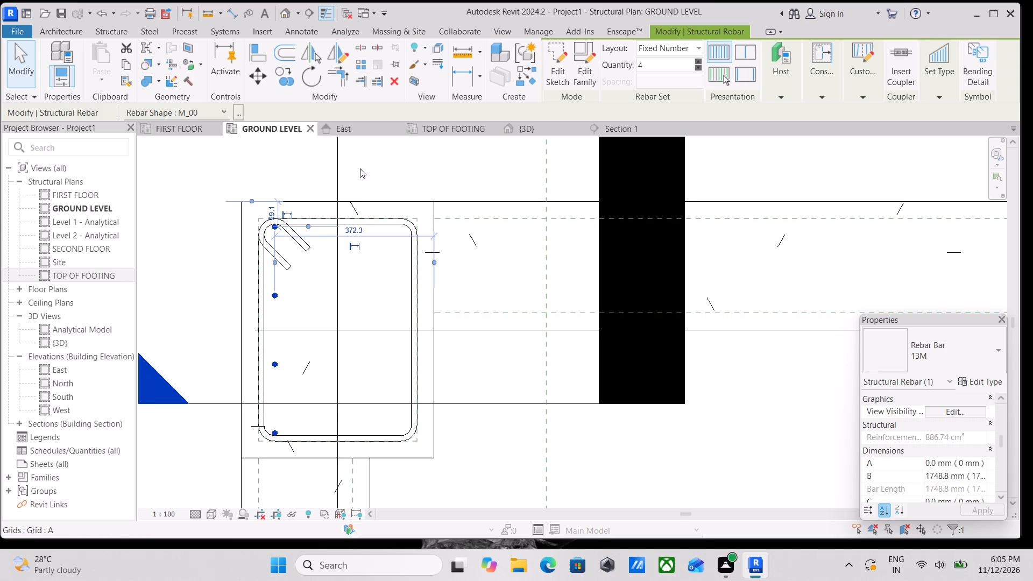
Examine the vertical bar set within the column's height in the Section 1 view.
left_click(597, 122)
scroll(493, 254, "down", 2)
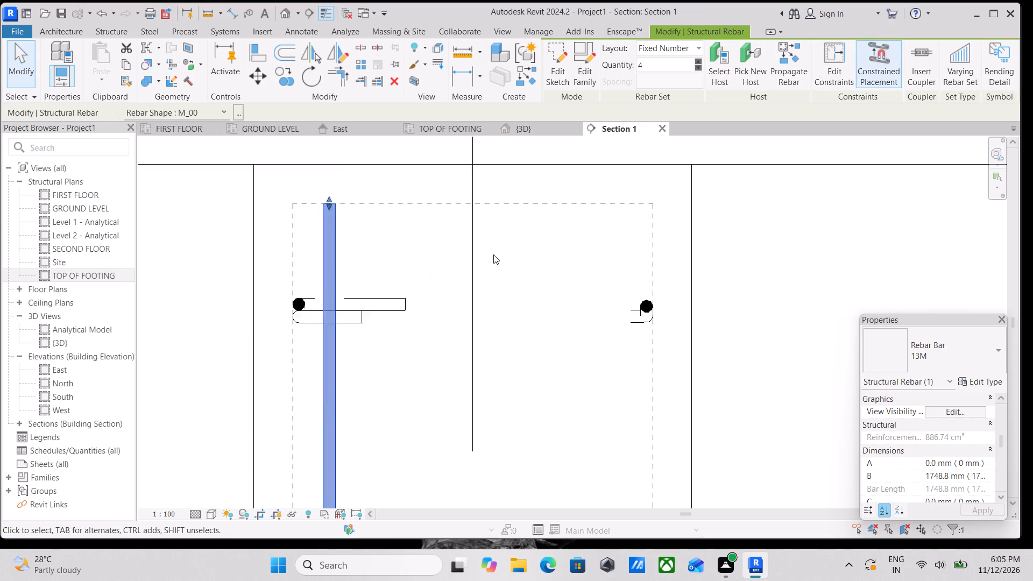
scroll(493, 254, "down", 6)
middle_click_drag(412, 303, 418, 250)
scroll(428, 233, "down", 4)
scroll(456, 318, "down", 3)
middle_click_drag(456, 318, 440, 243)
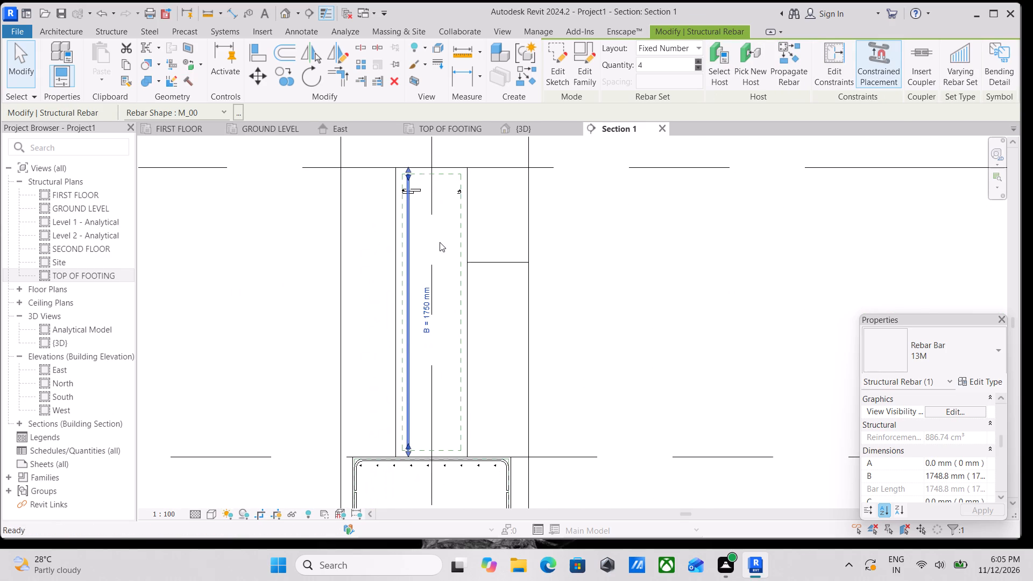
middle_click(412, 281)
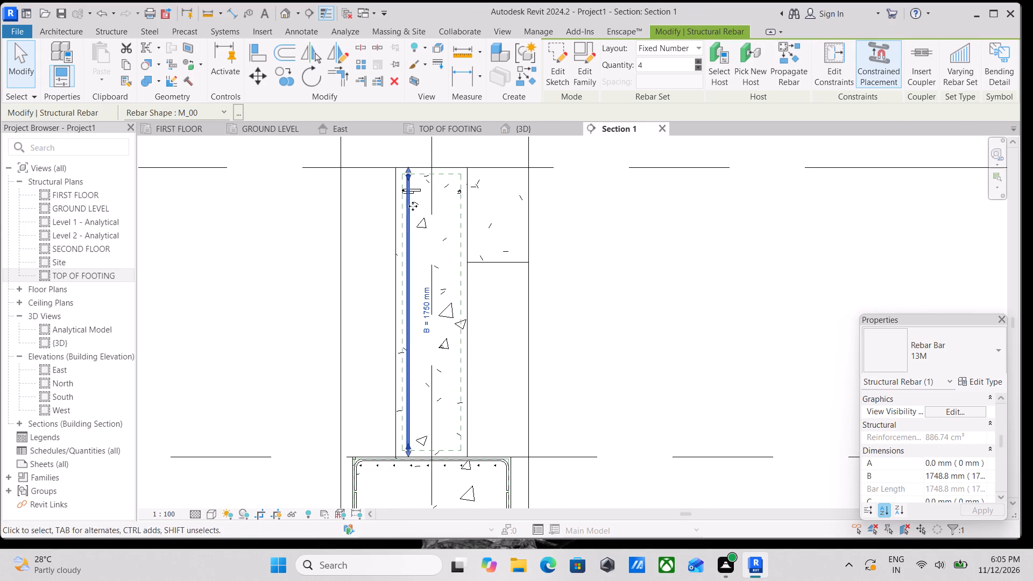
scroll(413, 200, "up", 4)
Open the column tie's sketch in the GROUND LEVEL structural plan and finish it without edits.
double_click(429, 184)
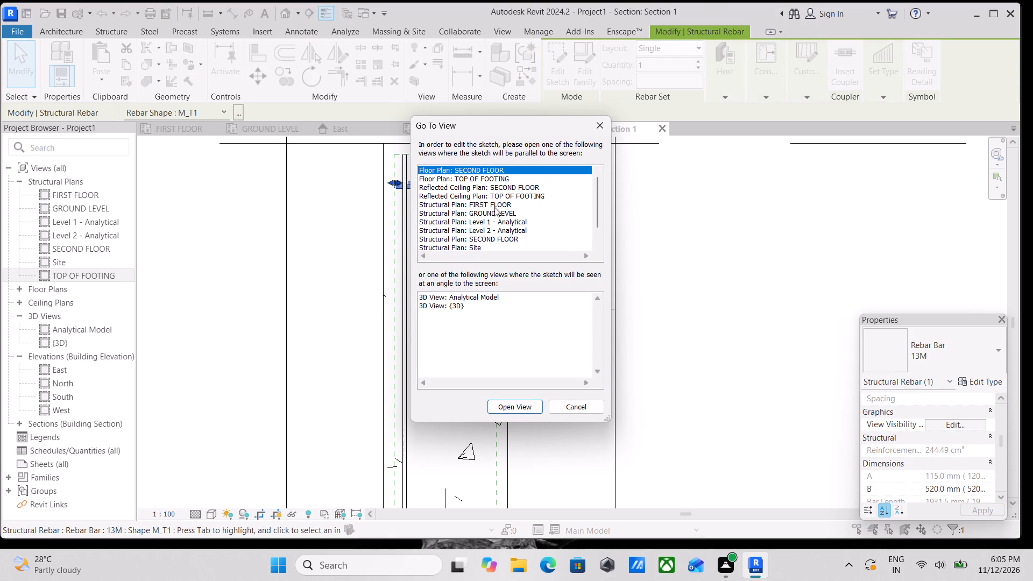
left_click(495, 211)
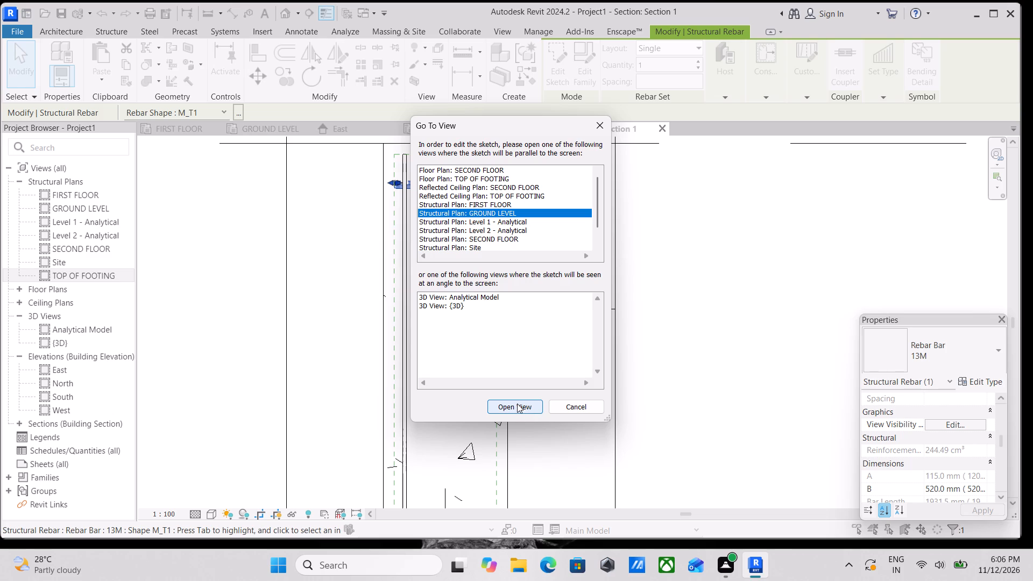
left_click(517, 403)
scroll(421, 318, "down", 3)
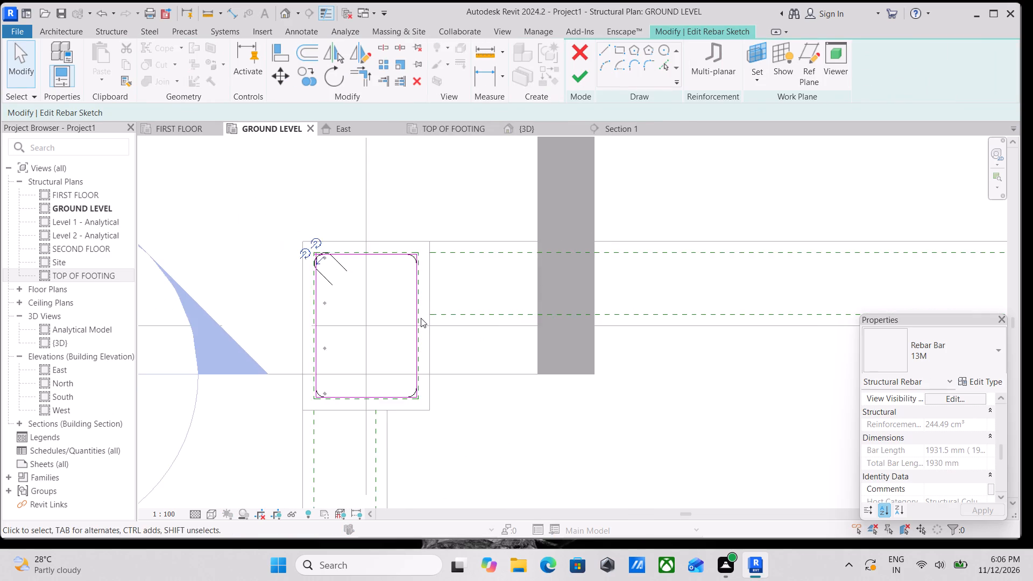
scroll(421, 318, "down", 2)
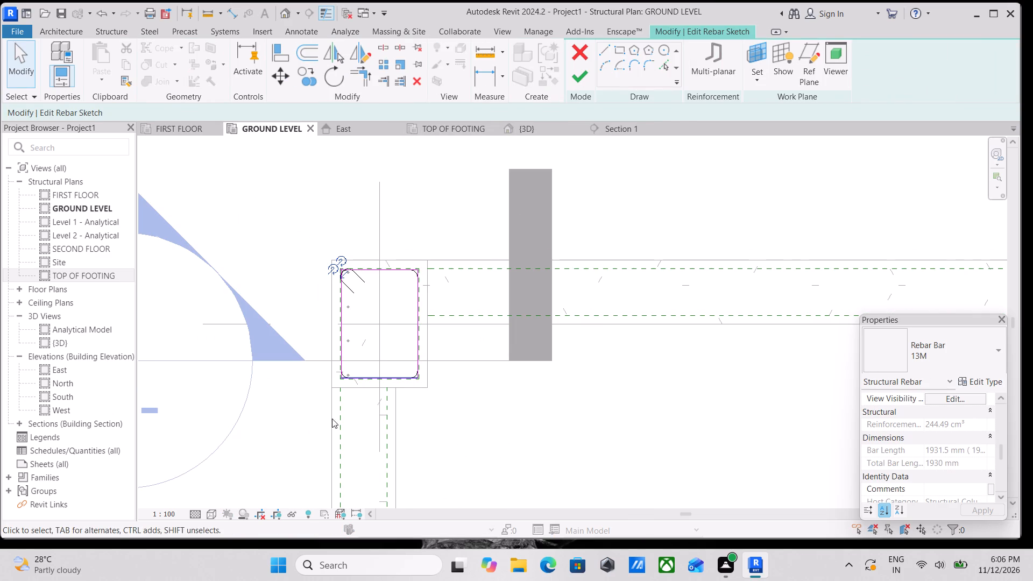
left_click(579, 78)
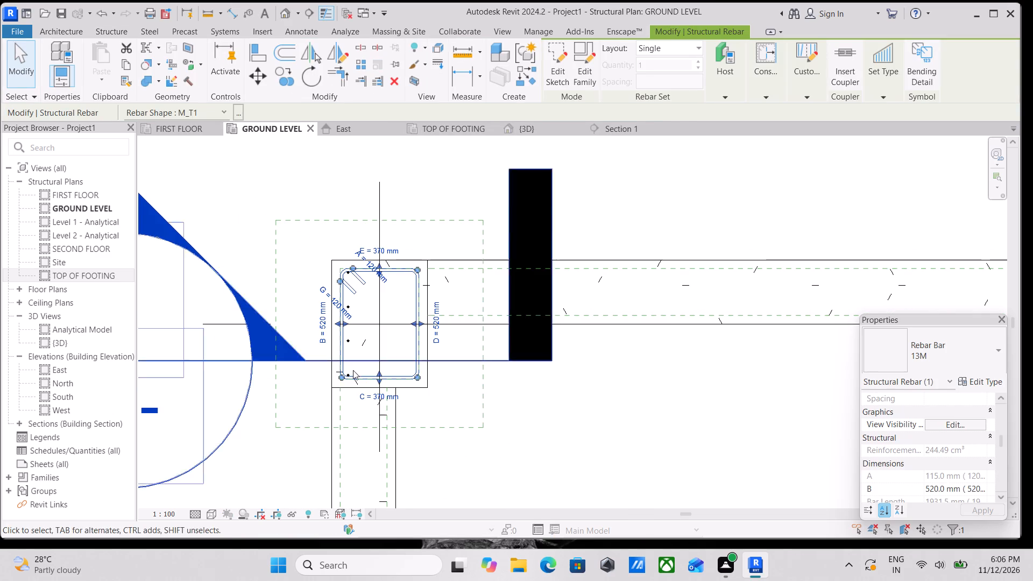
Move the hooked-corner end of the vertical bar set inward to about 83 mm from the column's upper edge.
scroll(387, 333, "down", 2)
scroll(383, 313, "up", 6)
scroll(338, 251, "up", 2)
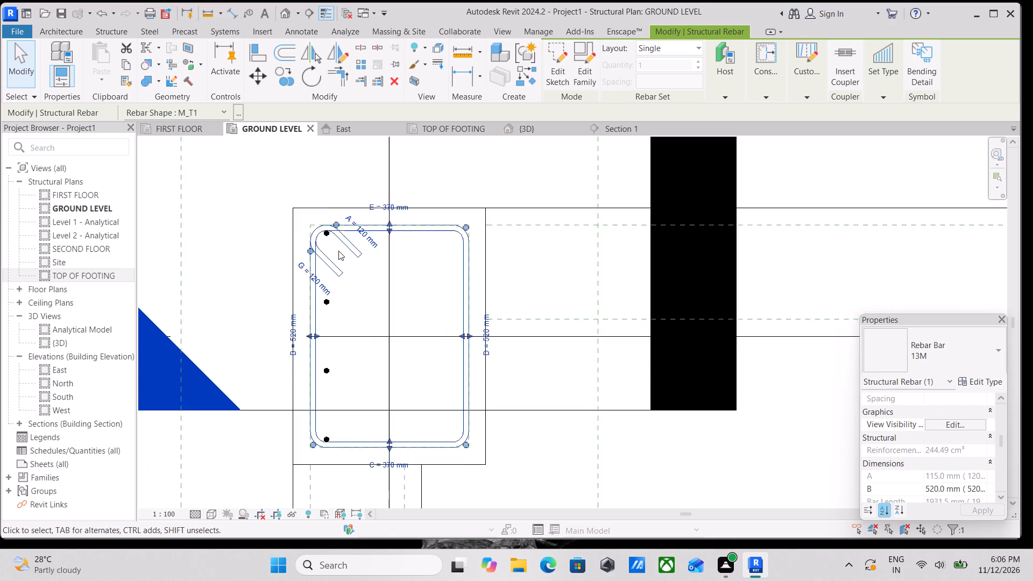
scroll(338, 251, "up", 1)
left_click(327, 318)
scroll(327, 318, "down", 3)
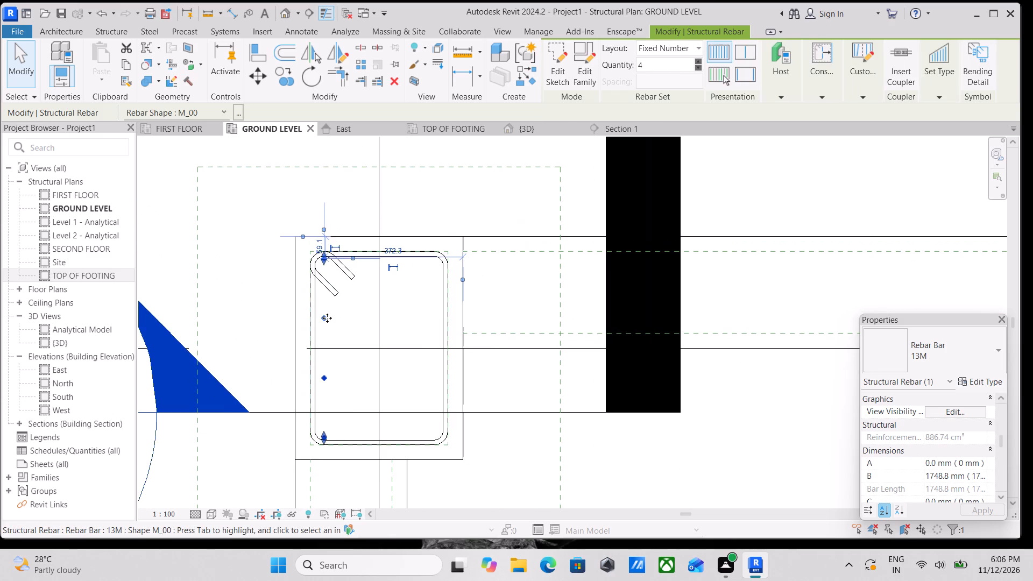
scroll(338, 244, "up", 3)
left_click_drag(320, 267, 320, 280)
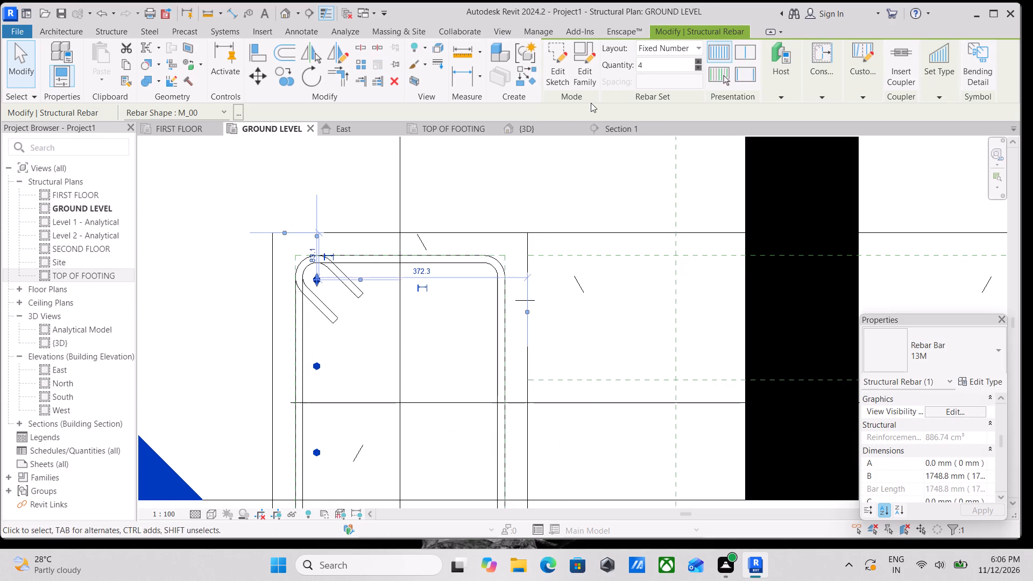
Set the vertical bar set's layout back to Single.
left_click(690, 47)
left_click(670, 54)
left_click(691, 44)
left_click(672, 66)
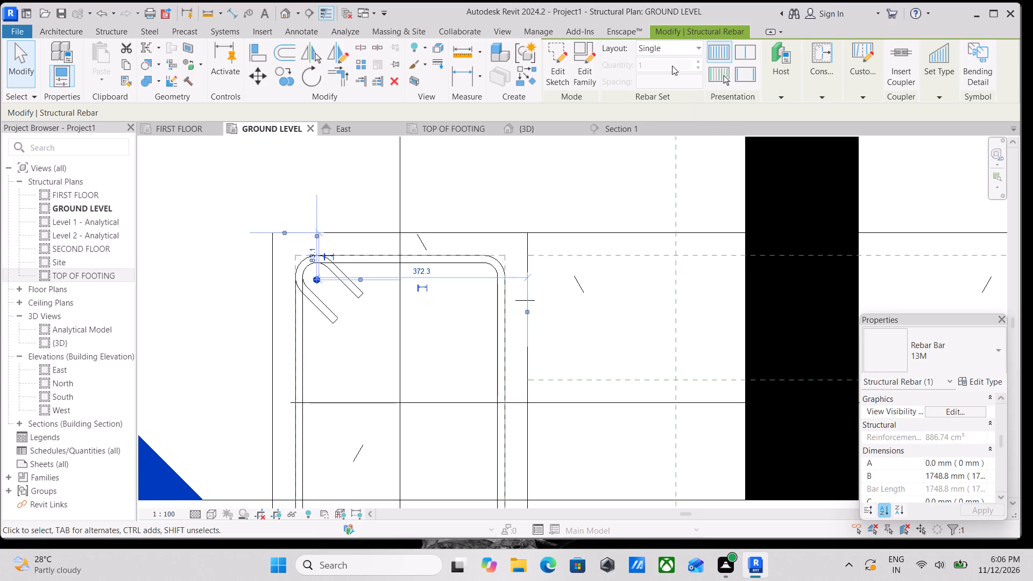
Nudge the single vertical bar slightly upward at the tie's hooked corner, to about 81 mm from the column's upper edge.
scroll(267, 318, "up", 6)
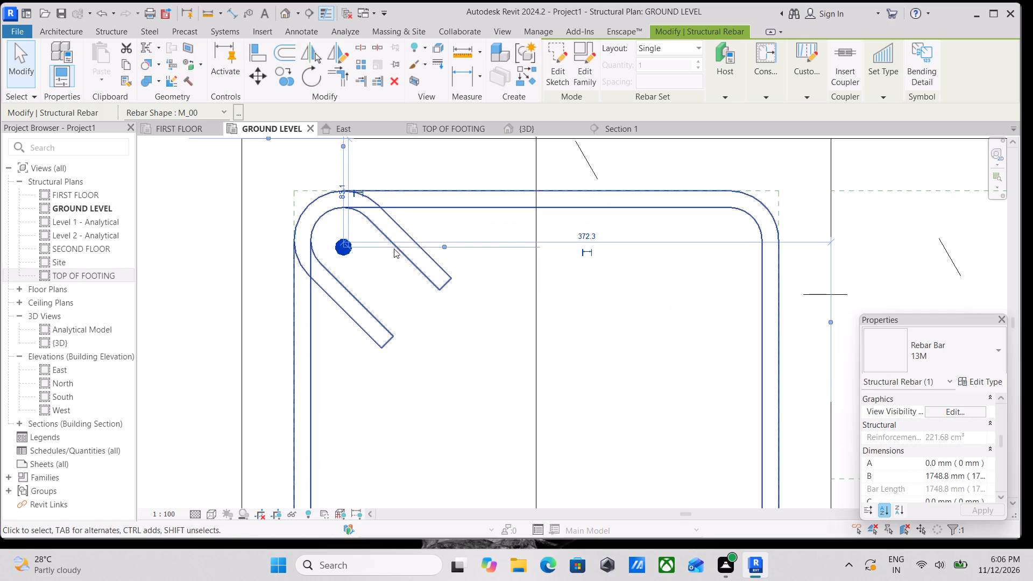
middle_click_drag(383, 290, 323, 290)
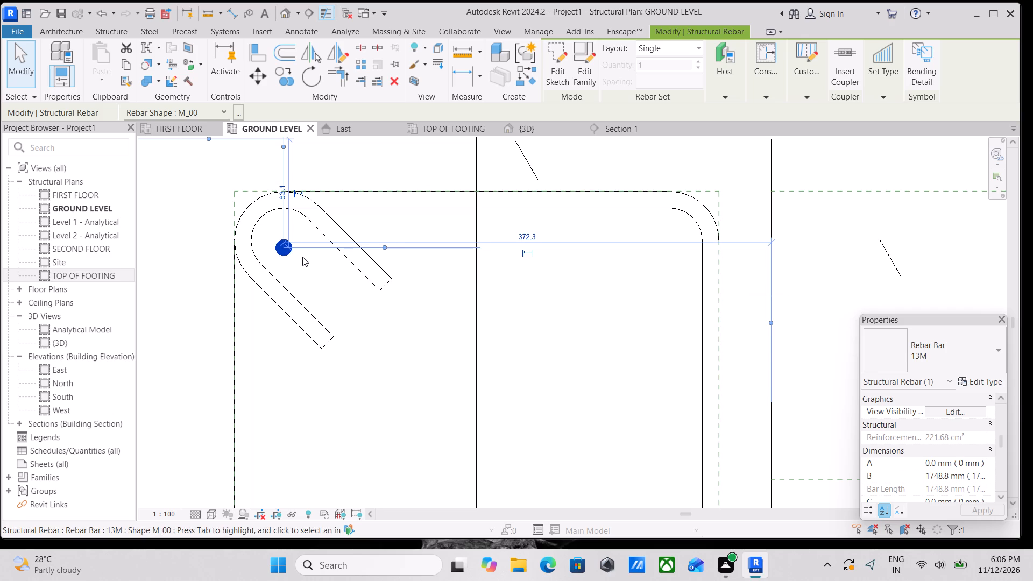
key("Up")
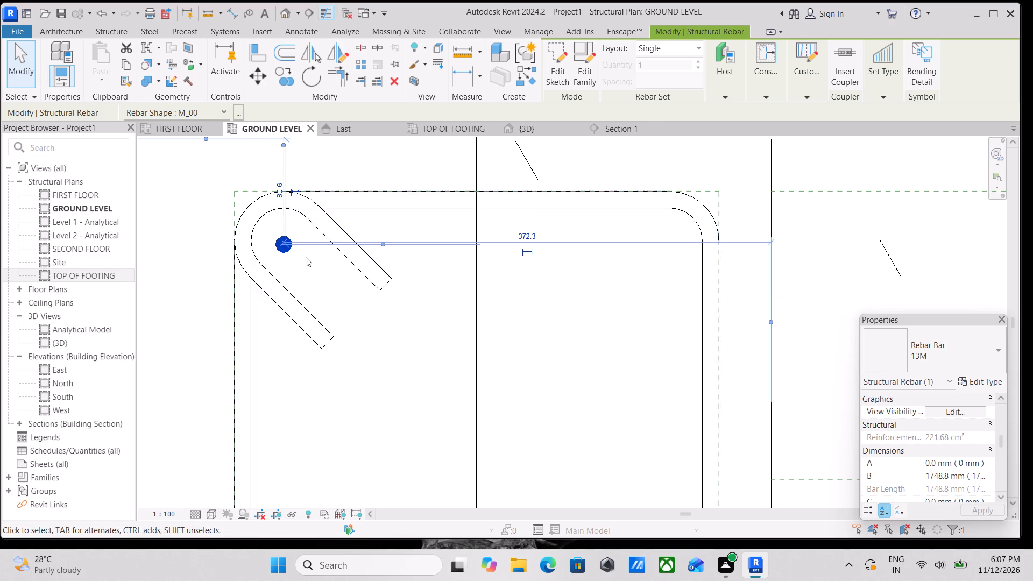
Examine the single vertical bar's placement at the hooked corner of the column tie in the GROUND LEVEL plan.
scroll(311, 253, "down", 2)
middle_click_drag(354, 301, 469, 324)
scroll(469, 324, "down", 2)
middle_click_drag(593, 364, 461, 344)
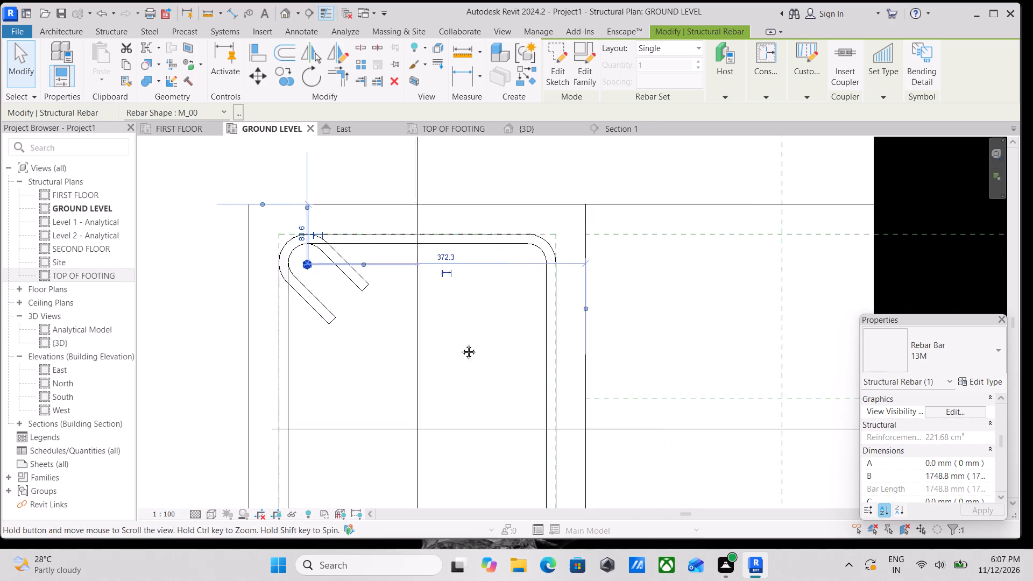
middle_click_drag(461, 344, 460, 344)
middle_click_drag(235, 359, 351, 387)
middle_click_drag(583, 355, 485, 351)
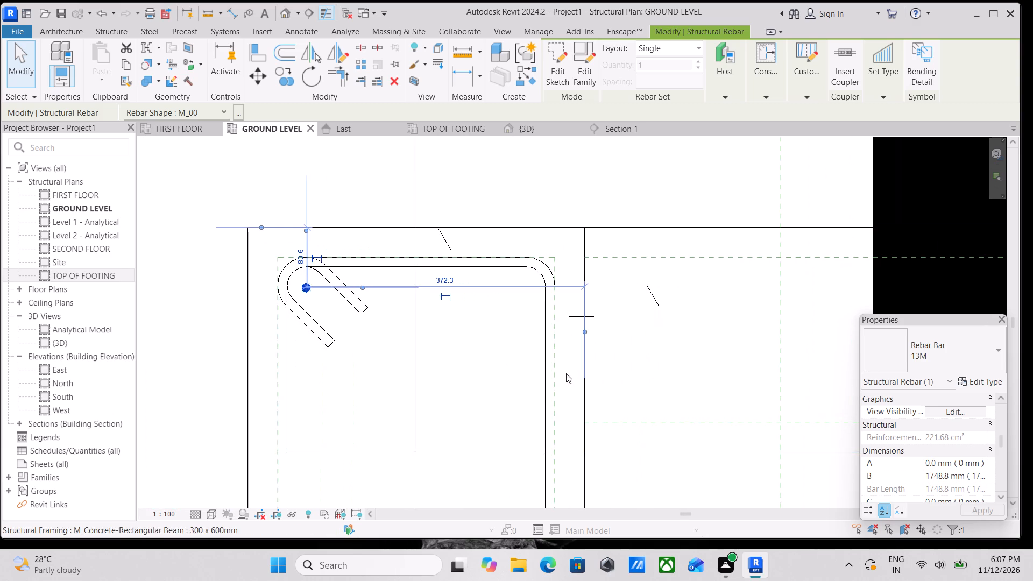
scroll(533, 363, "up", 2)
scroll(306, 330, "down", 1)
middle_click_drag(307, 330, 454, 342)
middle_click_drag(454, 342, 483, 396)
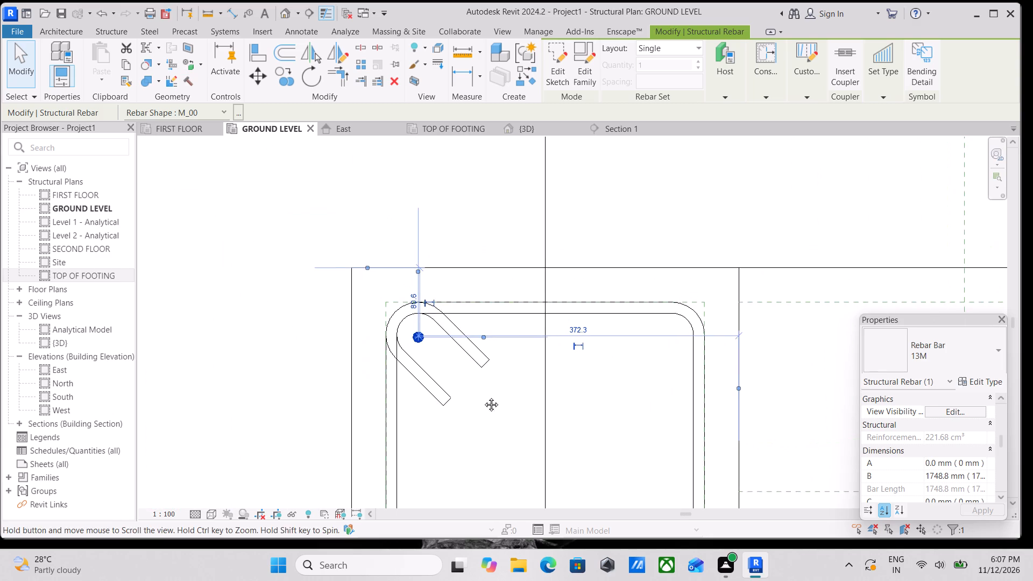
middle_click_drag(483, 396, 483, 398)
scroll(416, 350, "up", 8)
scroll(378, 343, "down", 2)
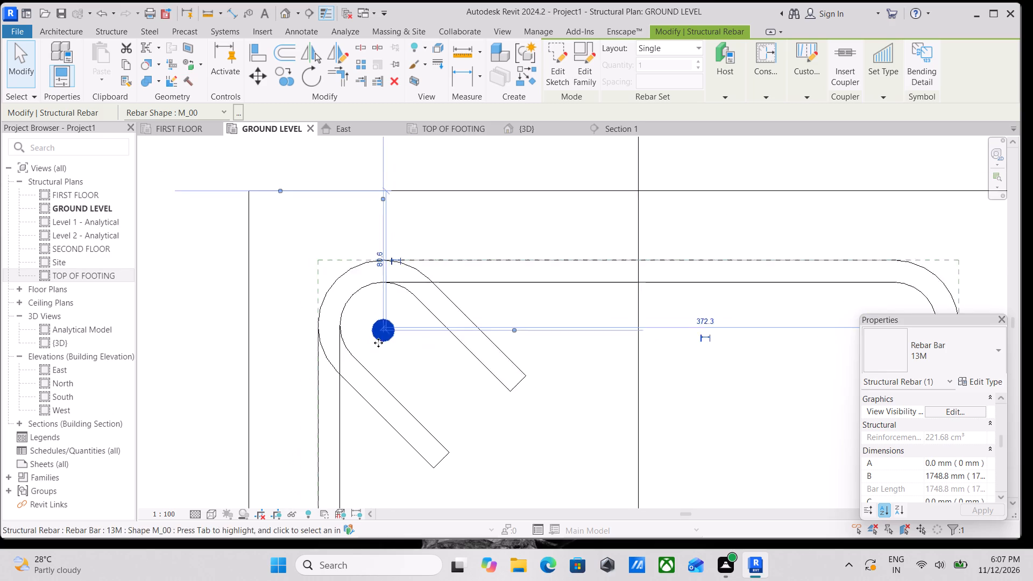
scroll(378, 343, "down", 5)
middle_click_drag(424, 343, 443, 326)
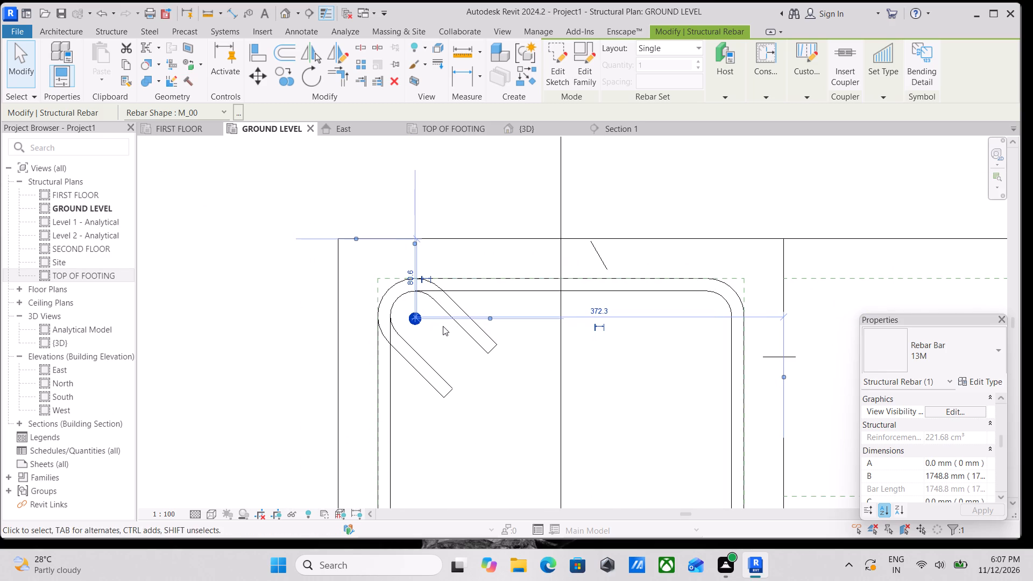
scroll(414, 331, "down", 2)
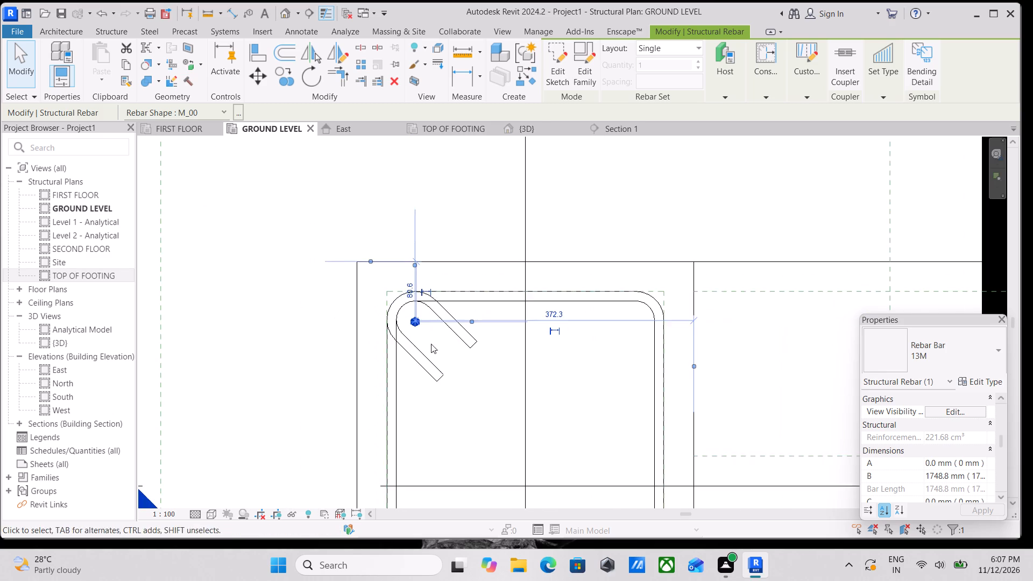
middle_click_drag(519, 362, 471, 297)
scroll(442, 370, "down", 1)
middle_click_drag(442, 370, 439, 338)
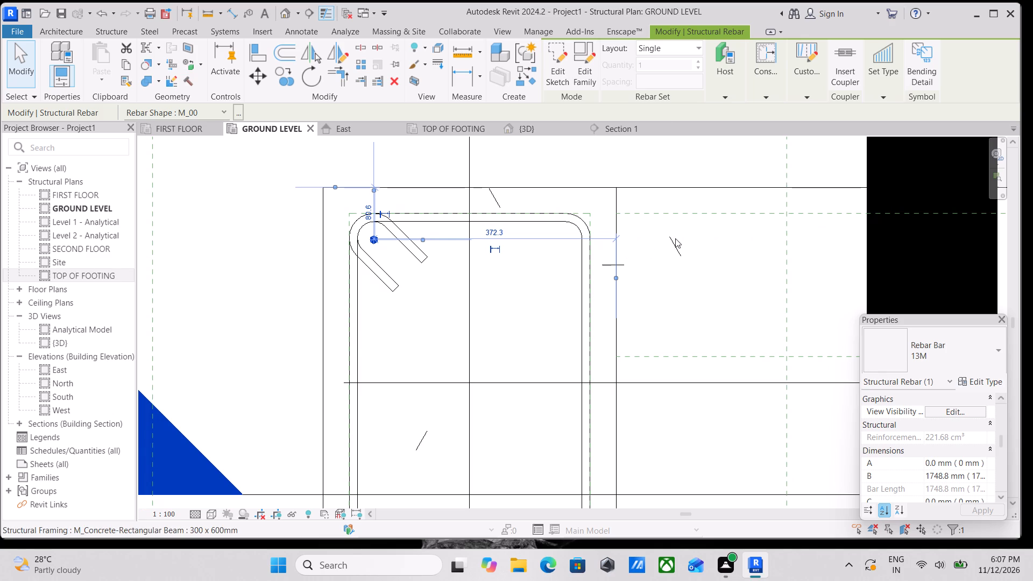
scroll(936, 429, "down", 1)
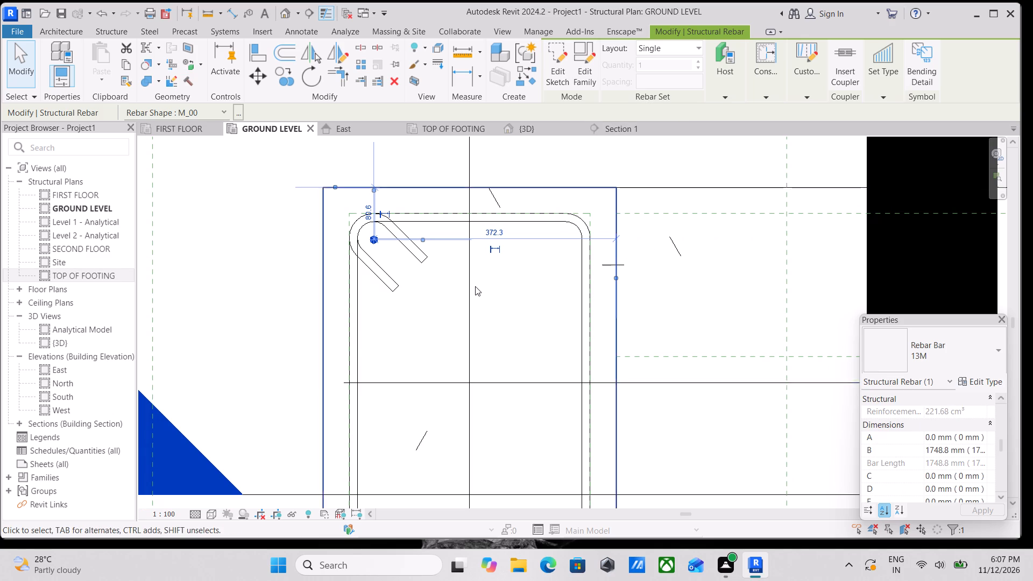
scroll(475, 286, "up", 2)
scroll(337, 267, "up", 3)
middle_click_drag(461, 361, 504, 475)
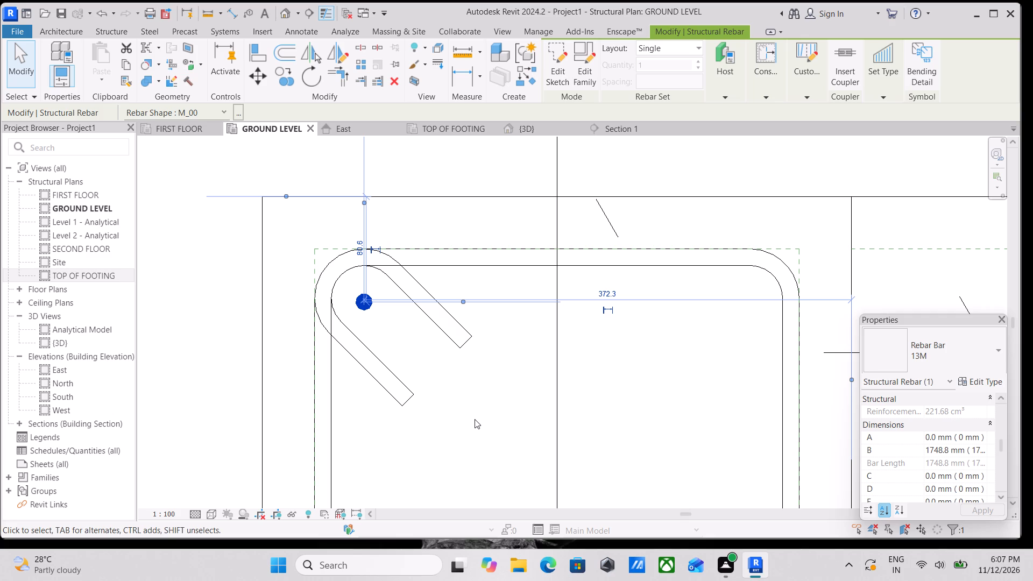
scroll(415, 322, "down", 3)
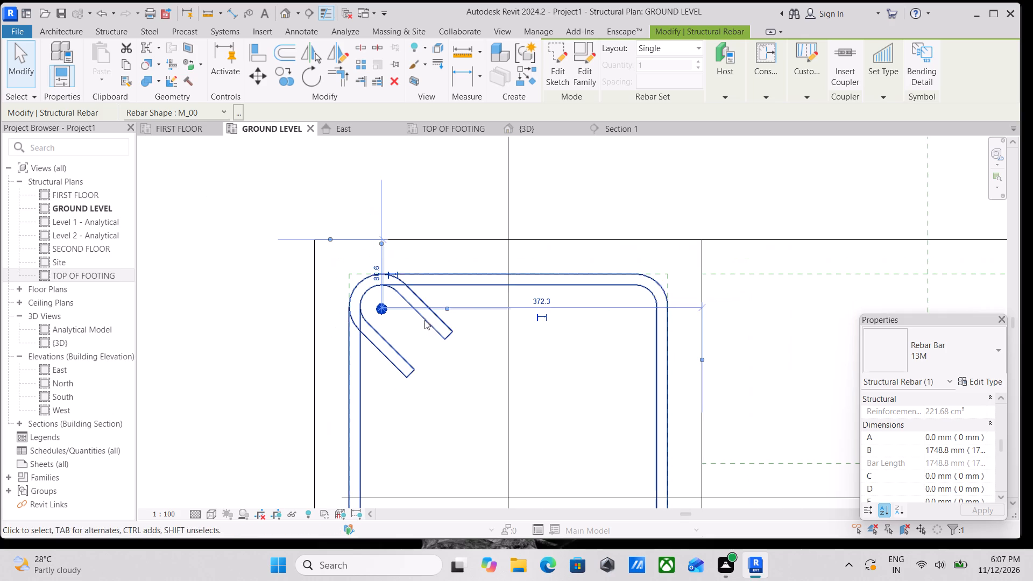
middle_click_drag(523, 276, 617, 240)
middle_click_drag(597, 346, 581, 337)
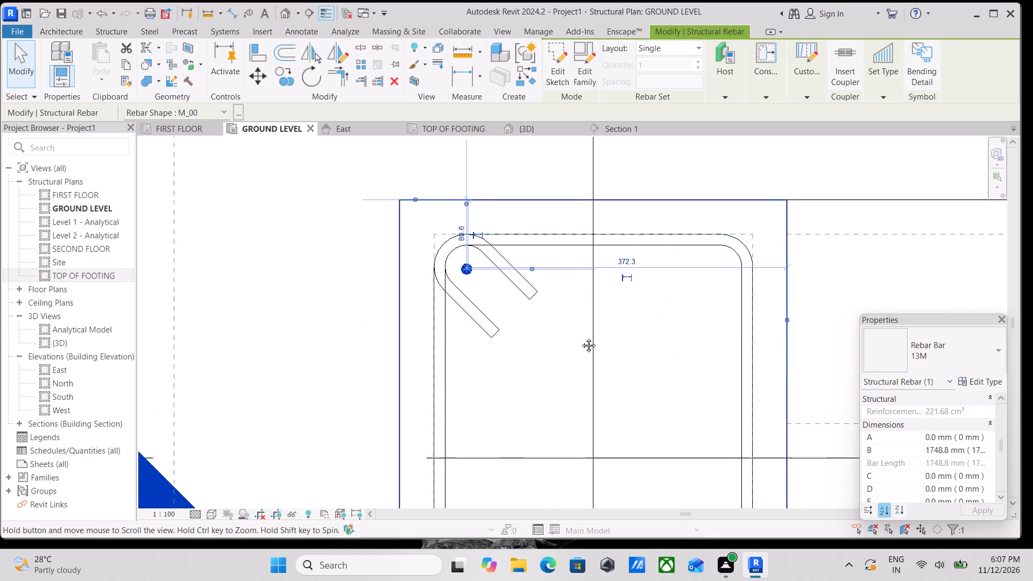
middle_click_drag(581, 337, 525, 314)
scroll(477, 310, "down", 2)
middle_click_drag(477, 310, 539, 290)
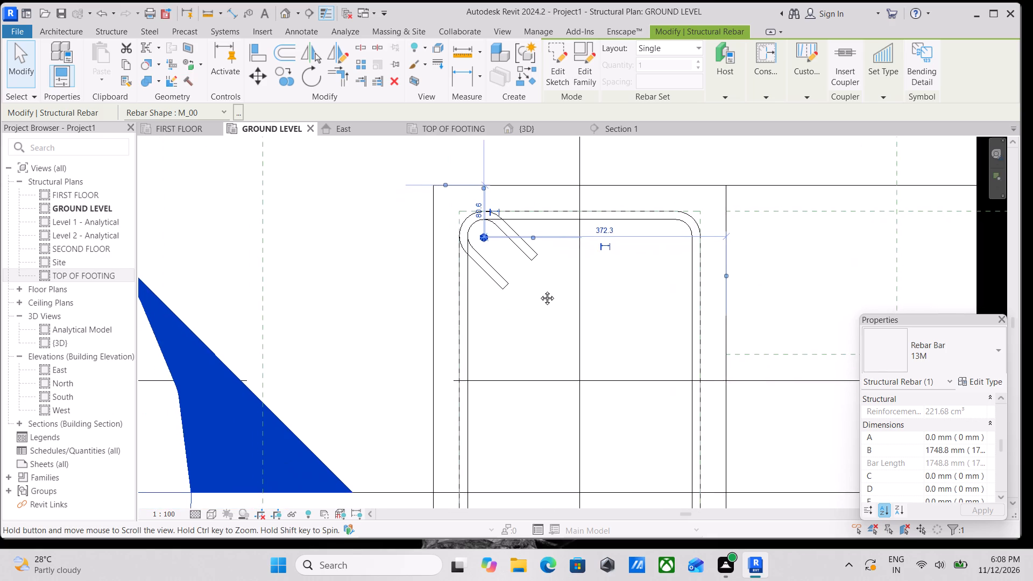
middle_click_drag(539, 290, 420, 319)
middle_click_drag(365, 345, 326, 334)
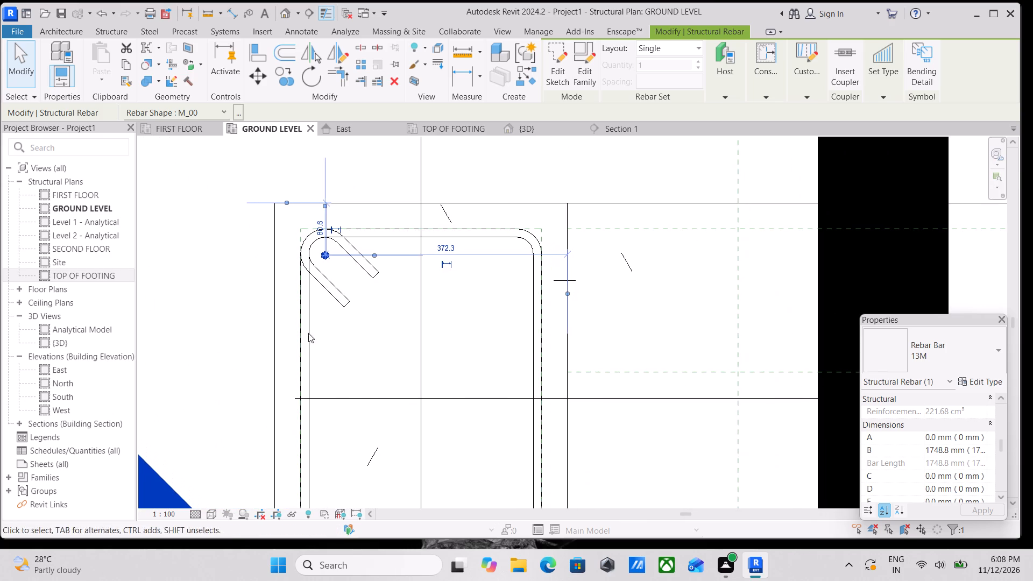
left_click(689, 45)
left_click(689, 45)
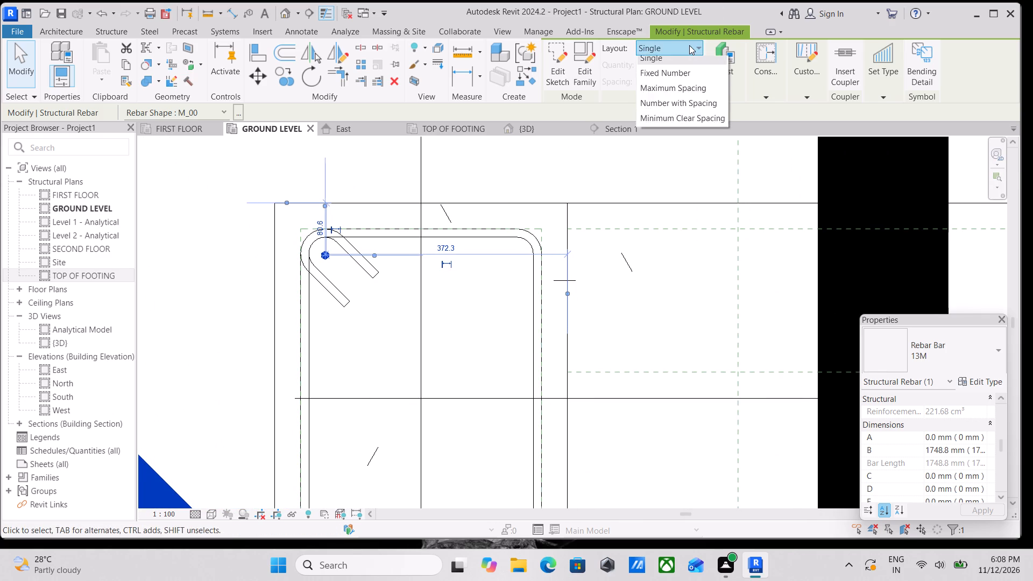
scroll(405, 310, "up", 2)
middle_click(339, 286)
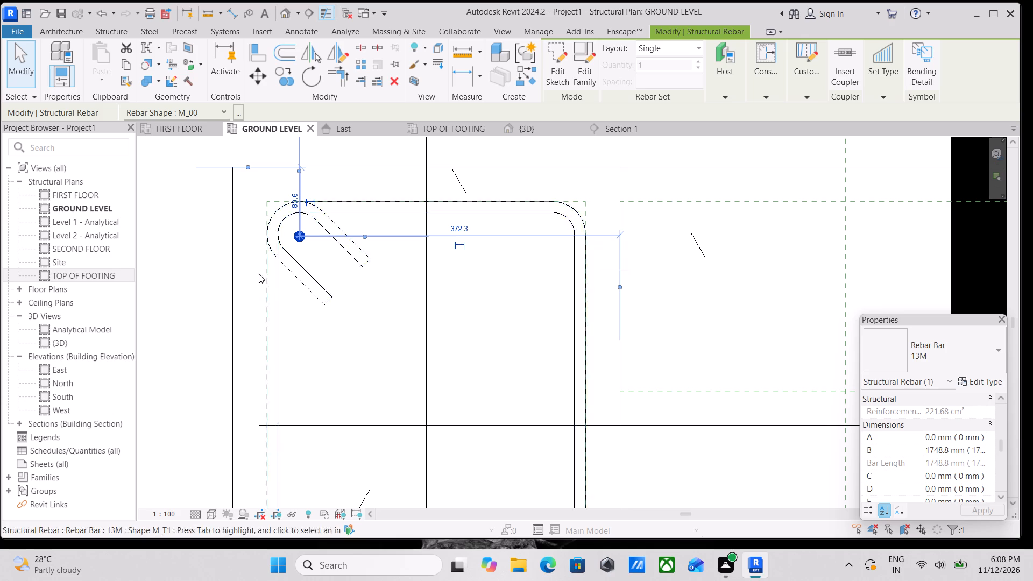
scroll(262, 271, "up", 3)
middle_click_drag(422, 270, 318, 317)
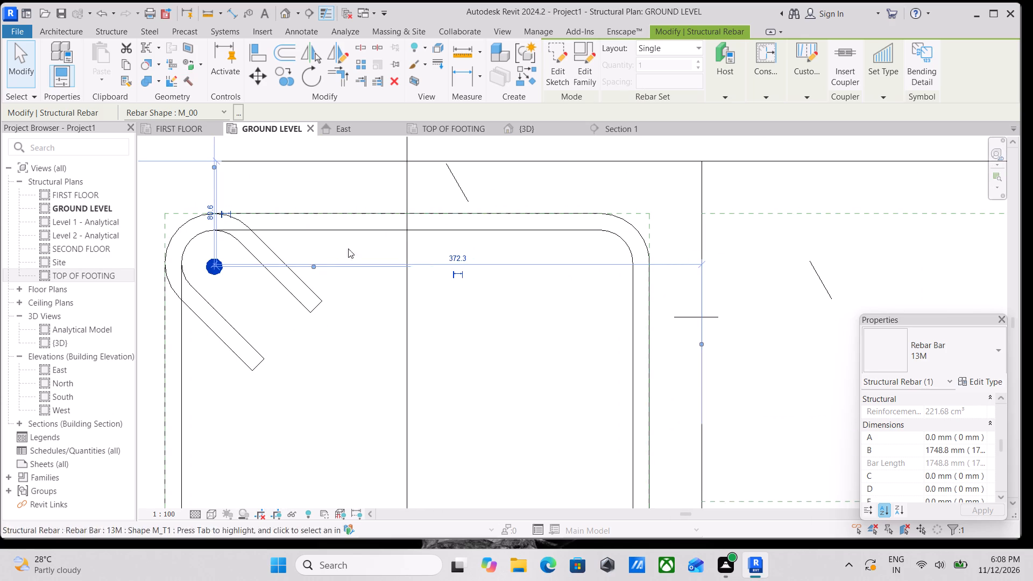
middle_click_drag(322, 263, 427, 246)
middle_click_drag(337, 280, 289, 283)
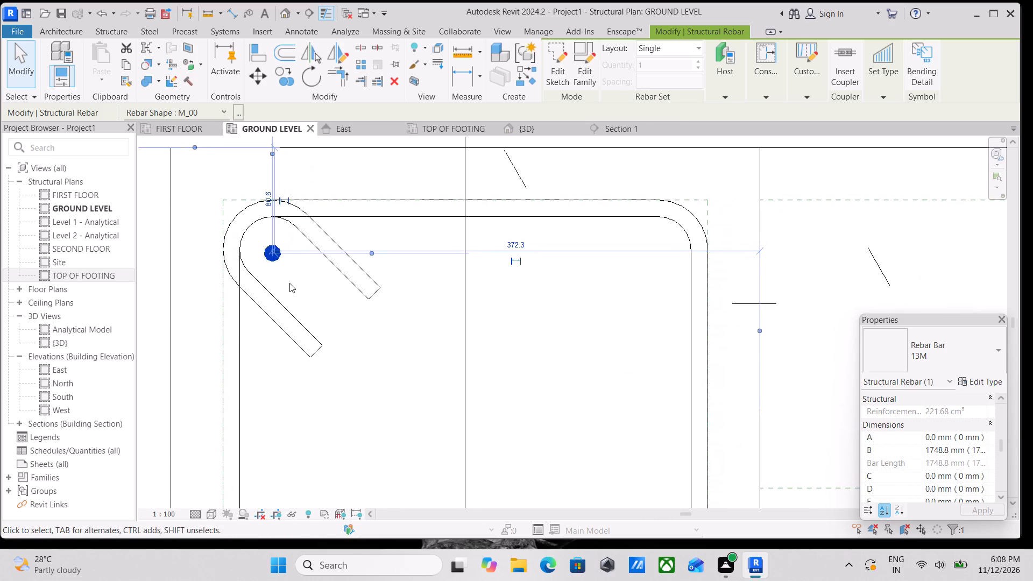
scroll(307, 284, "down", 1)
middle_click_drag(307, 284, 334, 290)
middle_click_drag(499, 307, 547, 263)
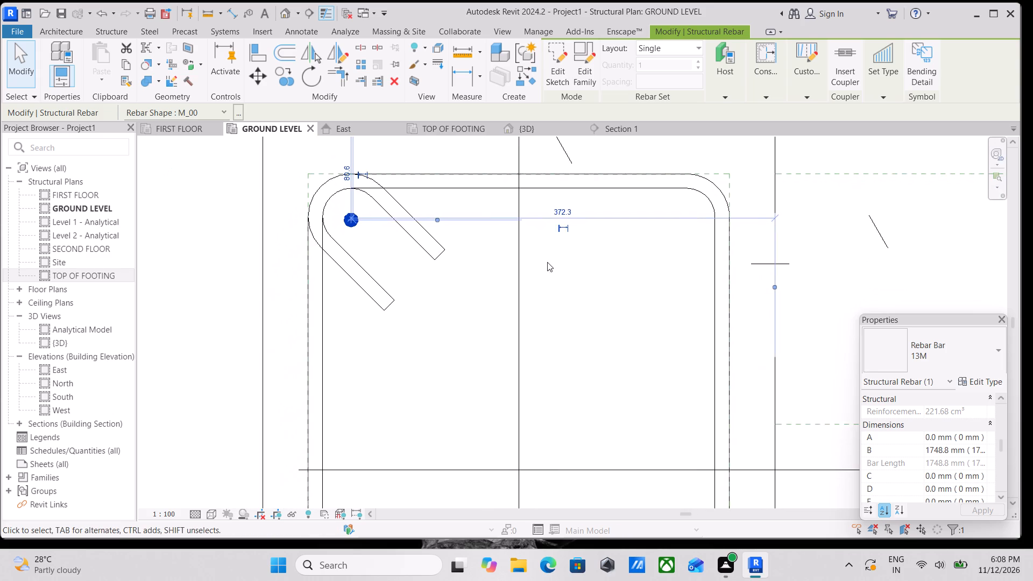
scroll(409, 265, "down", 3)
scroll(554, 216, "down", 3)
middle_click_drag(572, 297, 484, 212)
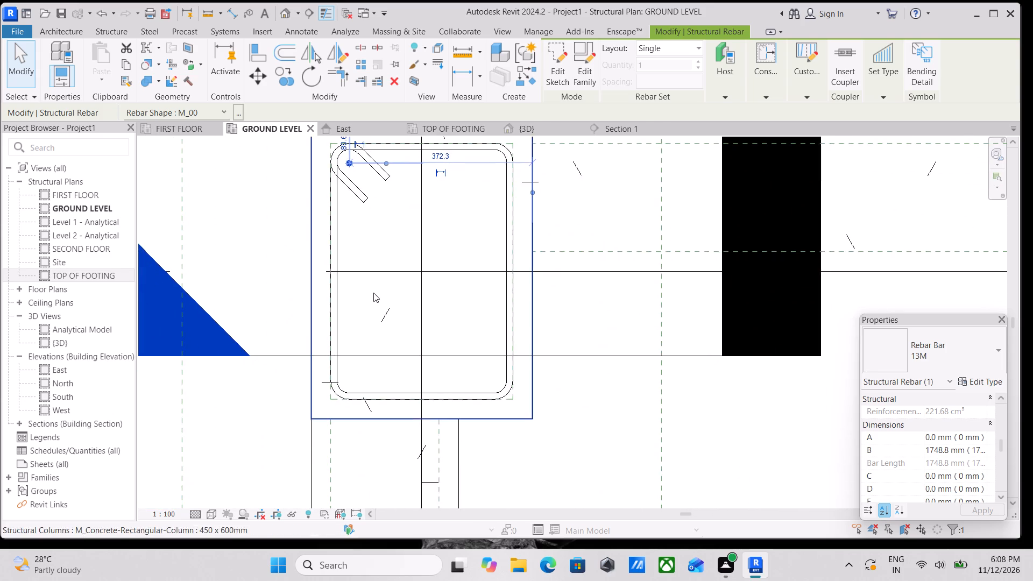
middle_click_drag(373, 293, 410, 264)
middle_click_drag(405, 310, 377, 406)
middle_click_drag(401, 329, 412, 378)
Open the single vertical bar's sketch for editing in the North elevation.
scroll(358, 223, "up", 3)
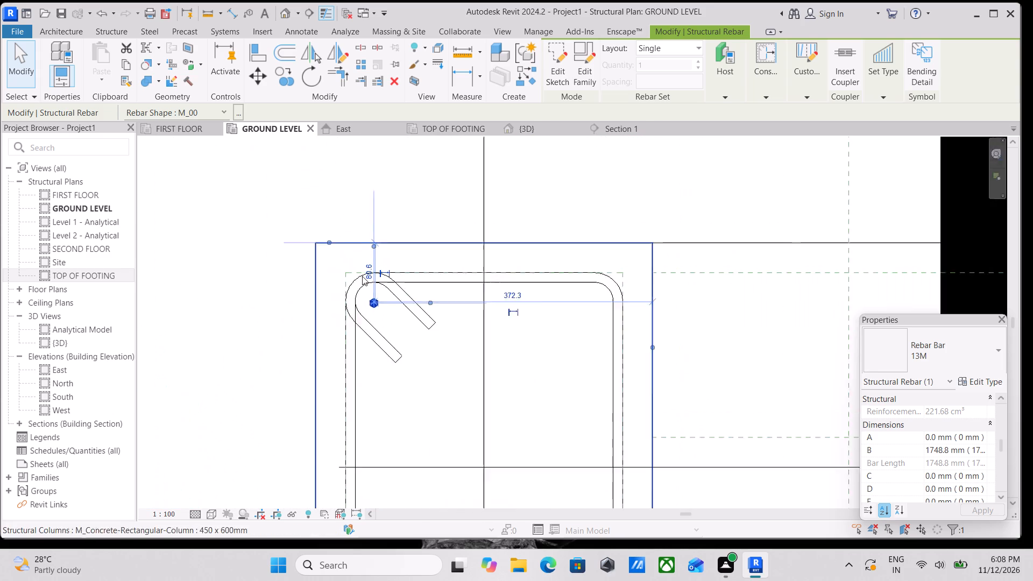
scroll(362, 276, "up", 8)
scroll(394, 315, "up", 3)
scroll(394, 314, "down", 9)
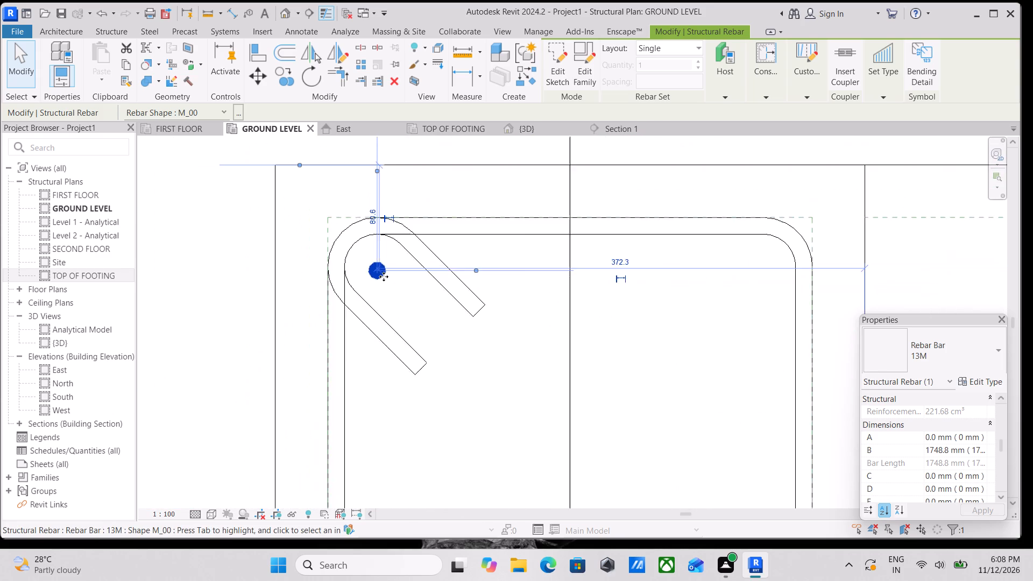
scroll(384, 277, "down", 3)
scroll(384, 277, "up", 8)
double_click(378, 269)
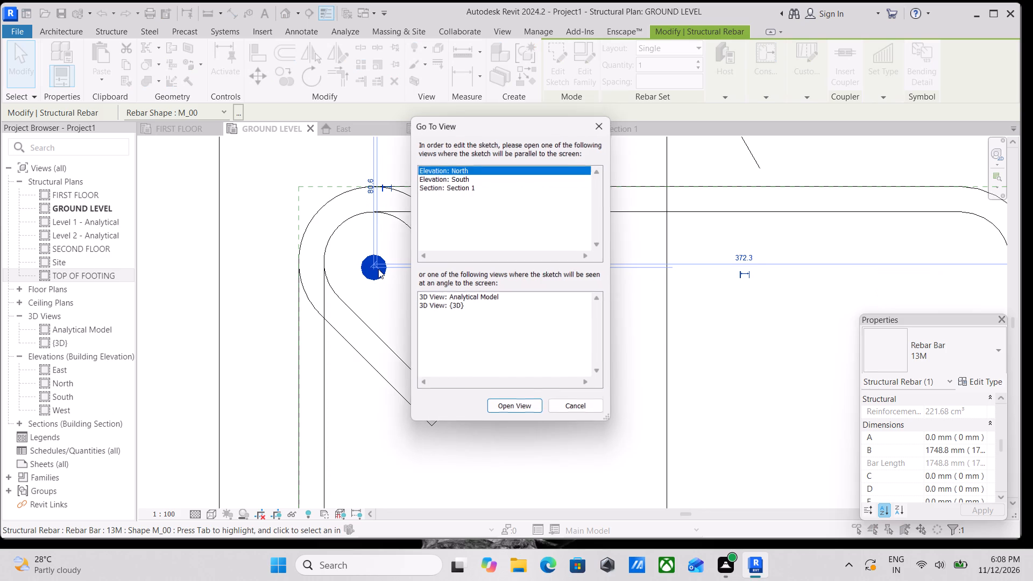
left_click(504, 410)
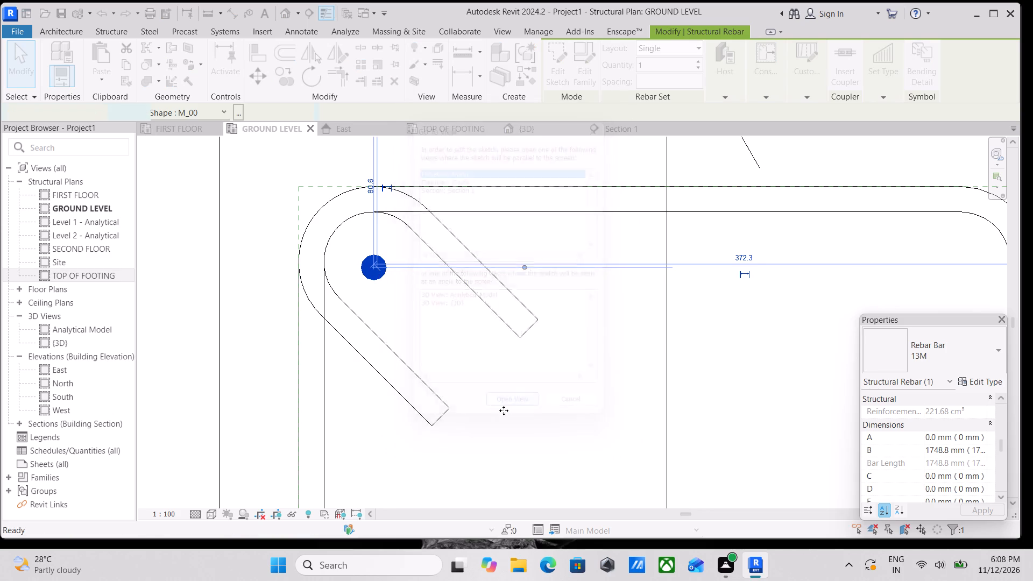
Sketch a horizontal rebar line about 313 mm long inside the footing, from near its side cover to beneath the vertical bar, about 366 mm below the footing top.
scroll(504, 410, "down", 2)
scroll(640, 484, "up", 4)
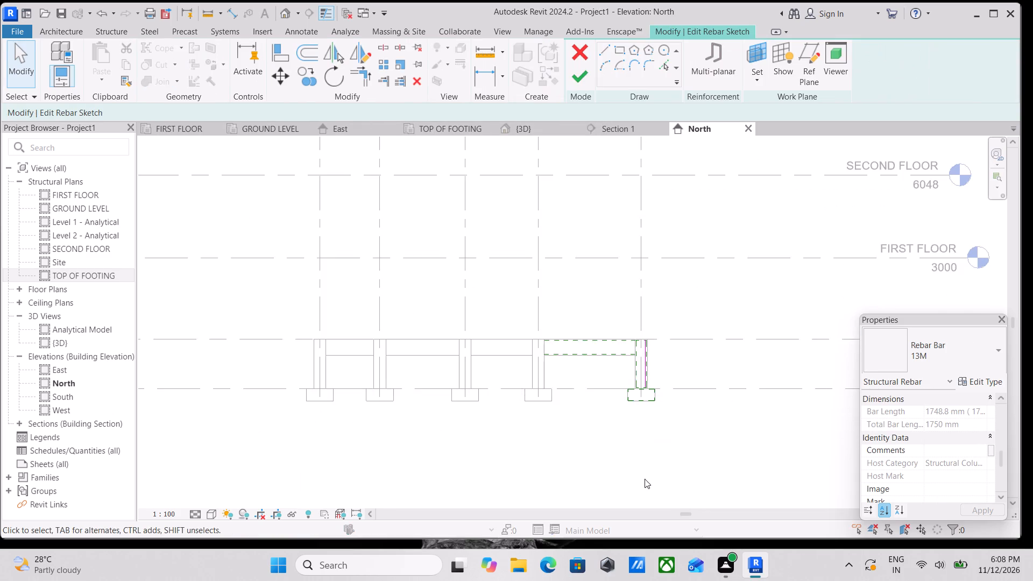
scroll(645, 456, "up", 8)
scroll(683, 363, "up", 3)
middle_click_drag(670, 358, 571, 281)
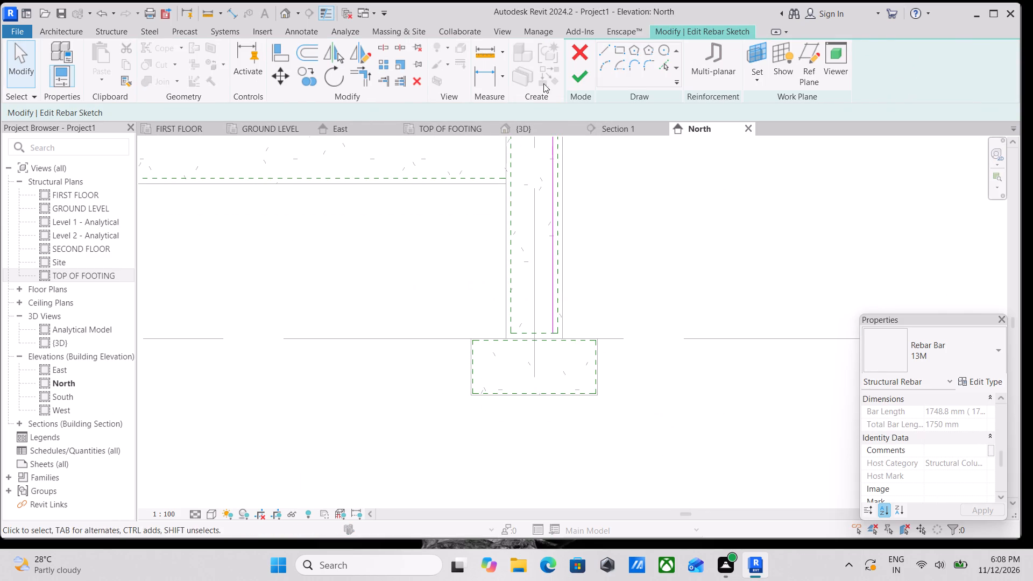
left_click(607, 53)
scroll(585, 392, "up", 3)
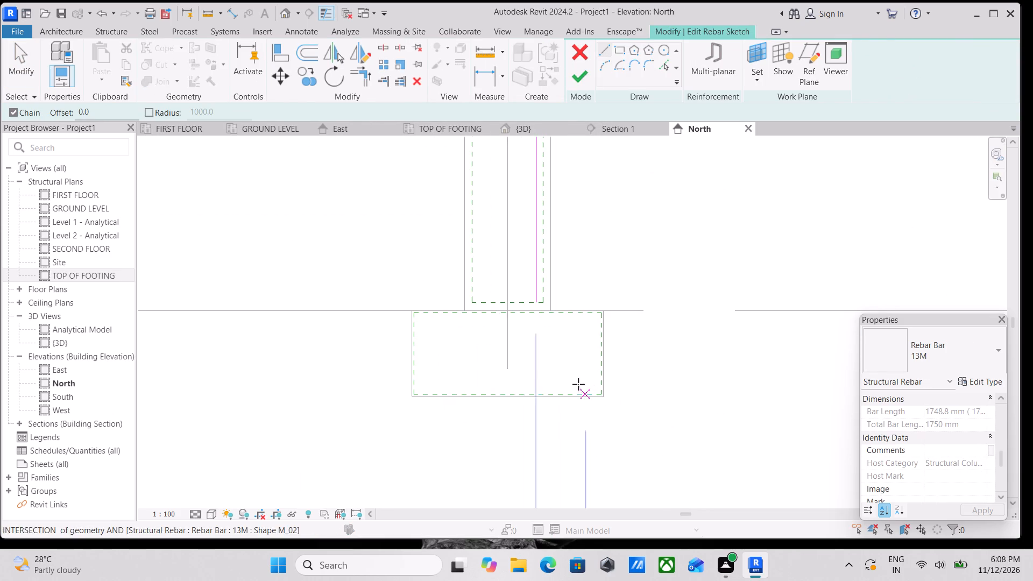
scroll(592, 389, "up", 3)
left_click(598, 376)
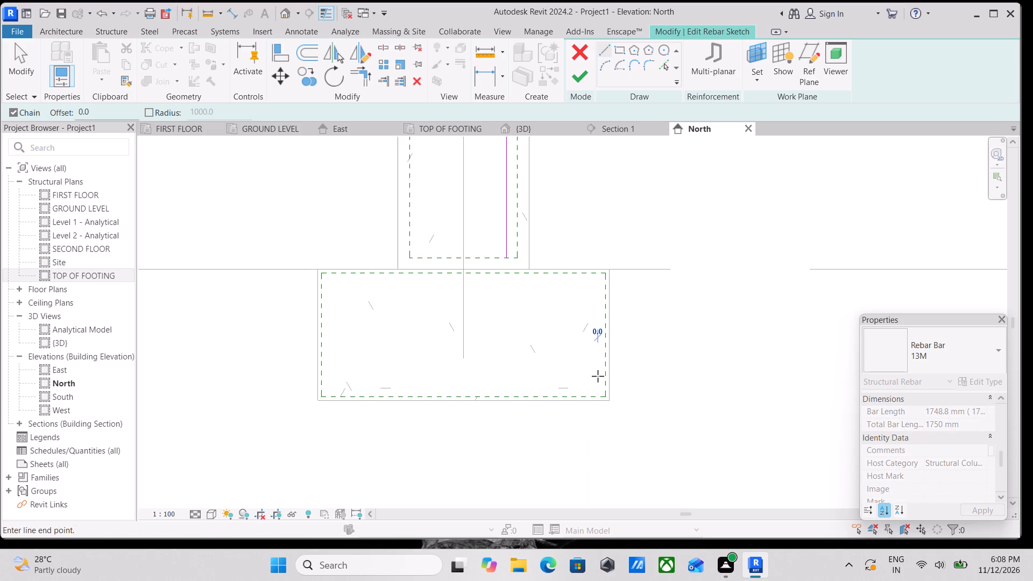
left_click(510, 378)
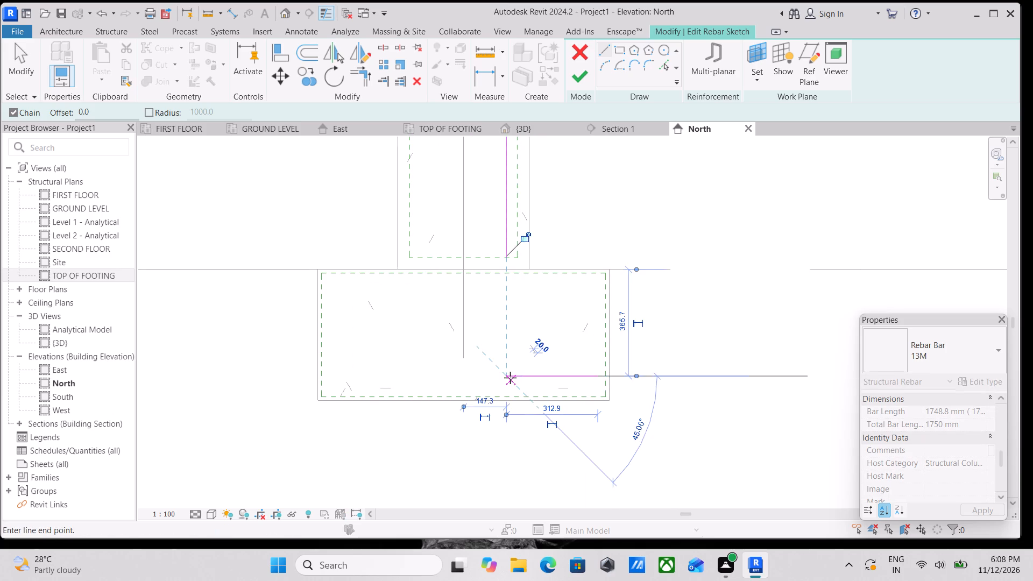
key("Escape")
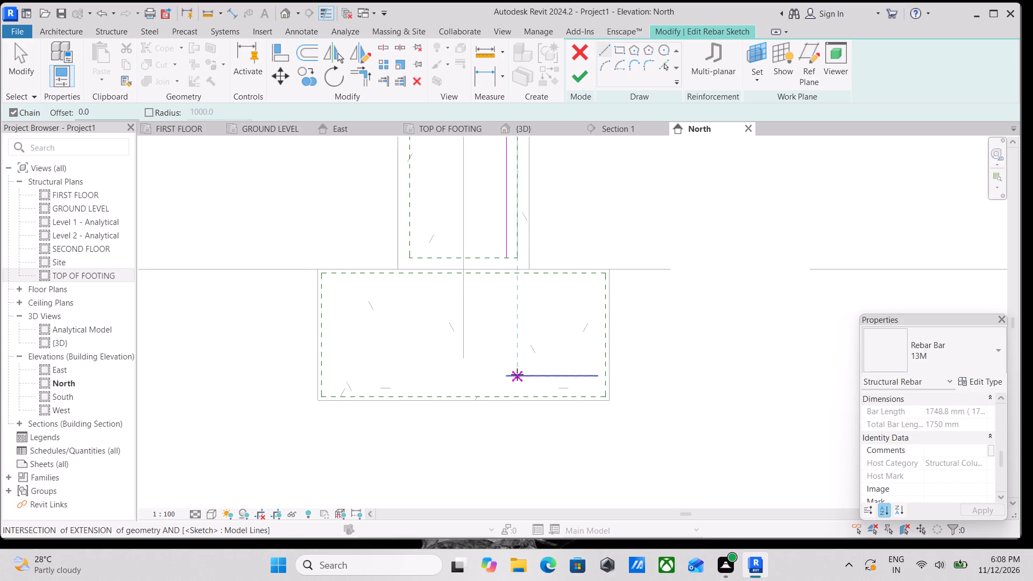
Trim/extend the vertical bar line to a corner with the horizontal footing line and finish the rebar sketch.
type("TR")
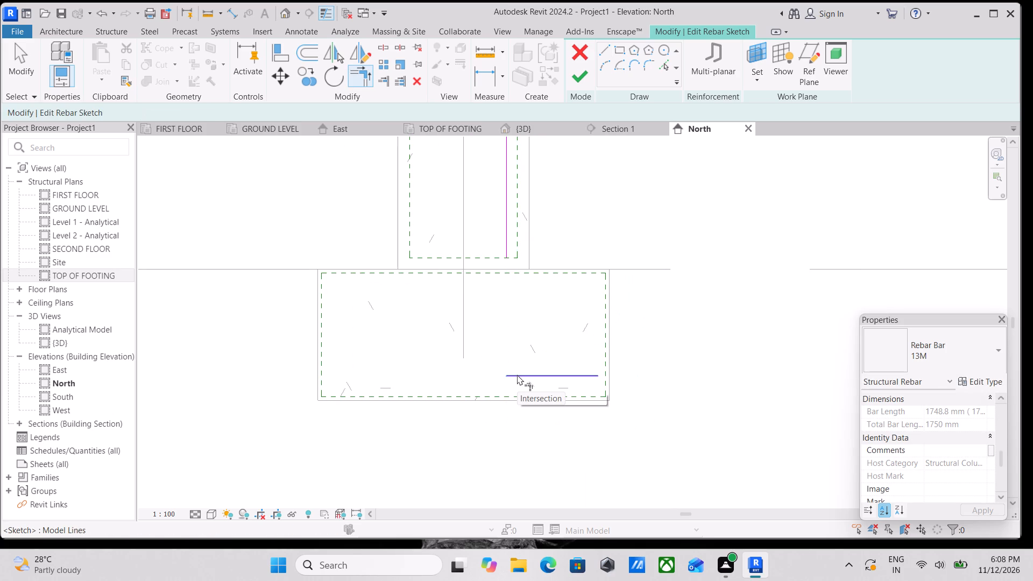
left_click(507, 233)
left_click(553, 373)
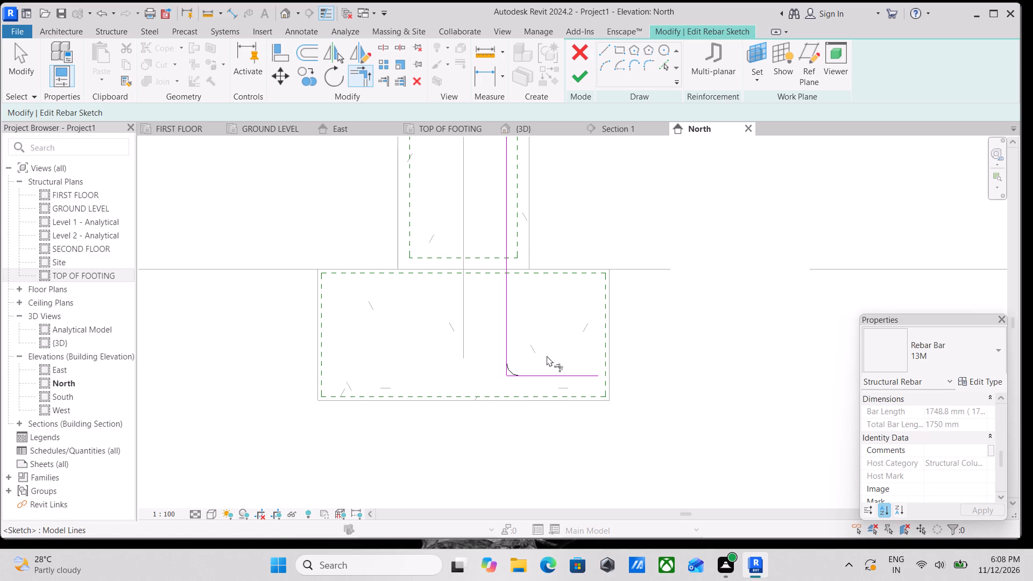
middle_click_drag(544, 349, 528, 379)
left_click(575, 69)
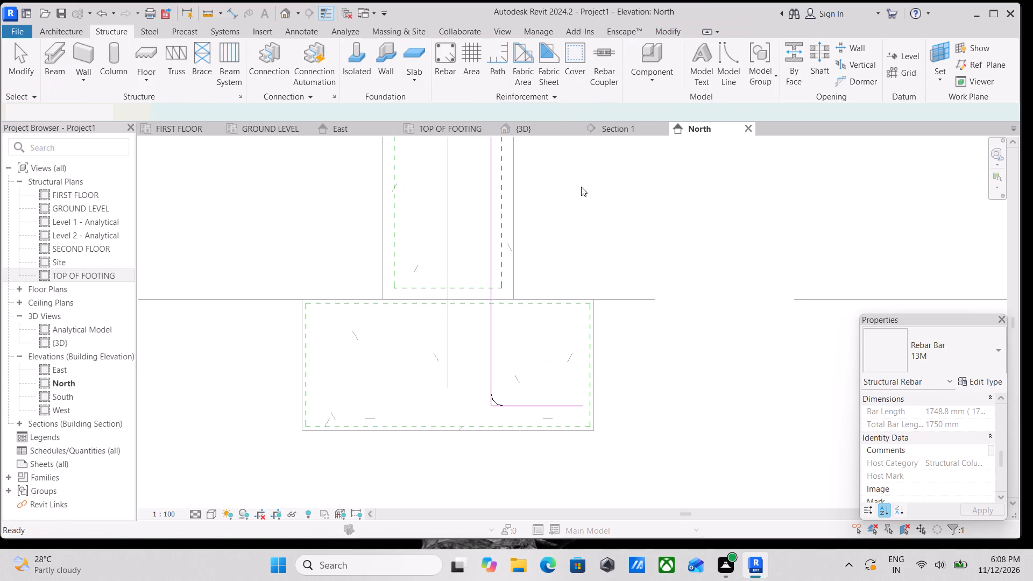
Display the North elevation in the Wireframe visual style, keeping the footing and the edited L-bar in view.
middle_click_drag(536, 328, 530, 379)
scroll(531, 436, "up", 1)
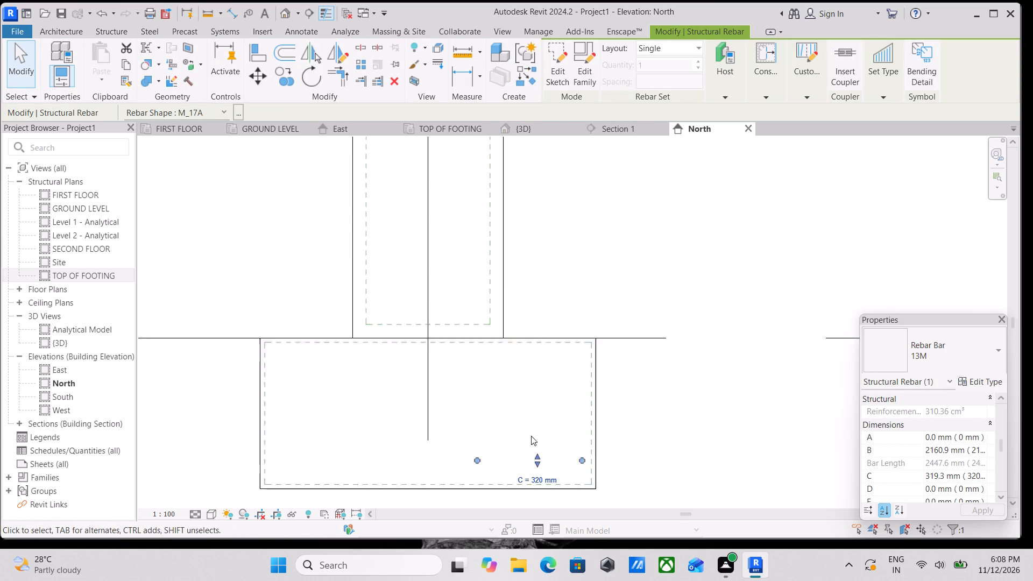
scroll(531, 436, "up", 1)
middle_click_drag(530, 454, 510, 427)
scroll(510, 427, "up", 1)
scroll(510, 427, "down", 4)
scroll(581, 390, "down", 1)
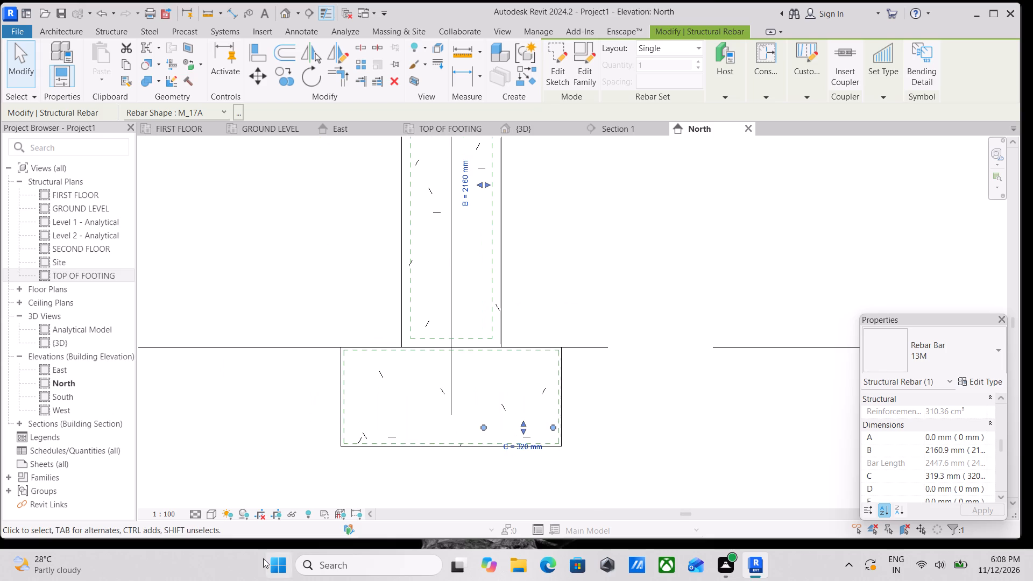
left_click(217, 514)
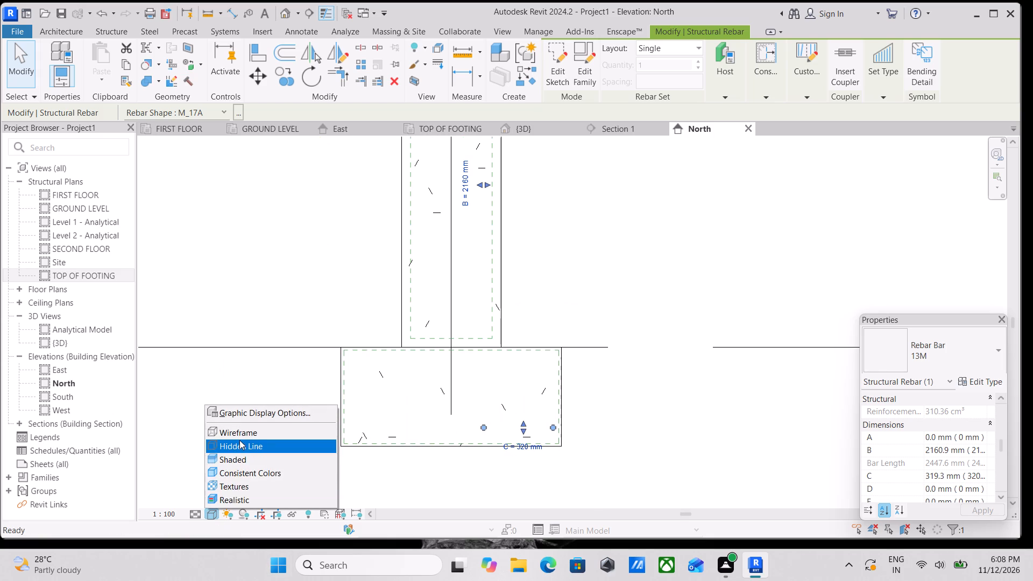
left_click(241, 436)
scroll(499, 399, "up", 2)
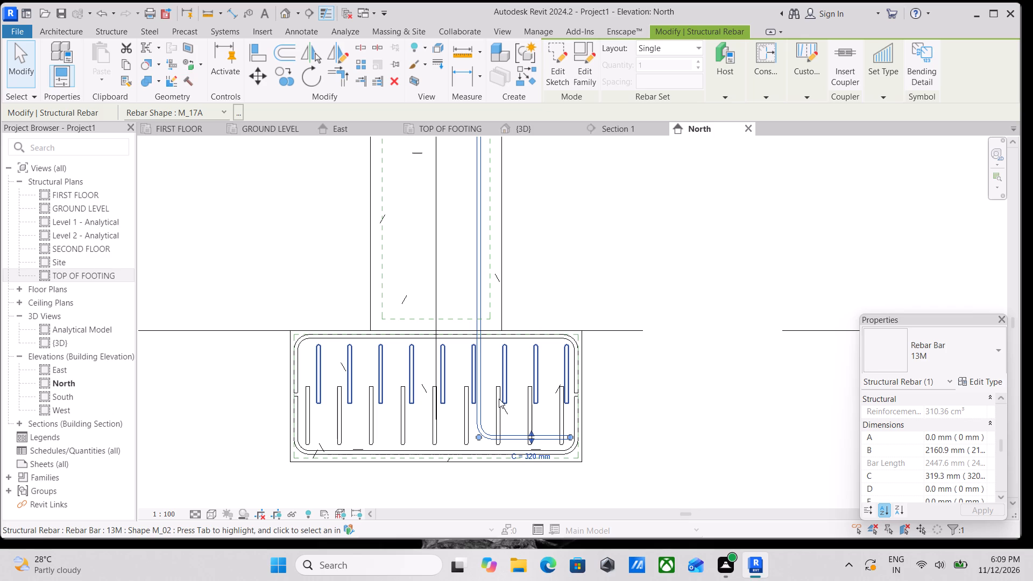
Examine the L-bar and its top end near the column tie in the North elevation, the 3D view and Section 1.
scroll(497, 388, "down", 1)
middle_click_drag(499, 394, 519, 473)
scroll(519, 472, "down", 1)
scroll(511, 409, "down", 2)
middle_click_drag(511, 409, 506, 487)
middle_click_drag(454, 295, 454, 368)
scroll(486, 272, "up", 2)
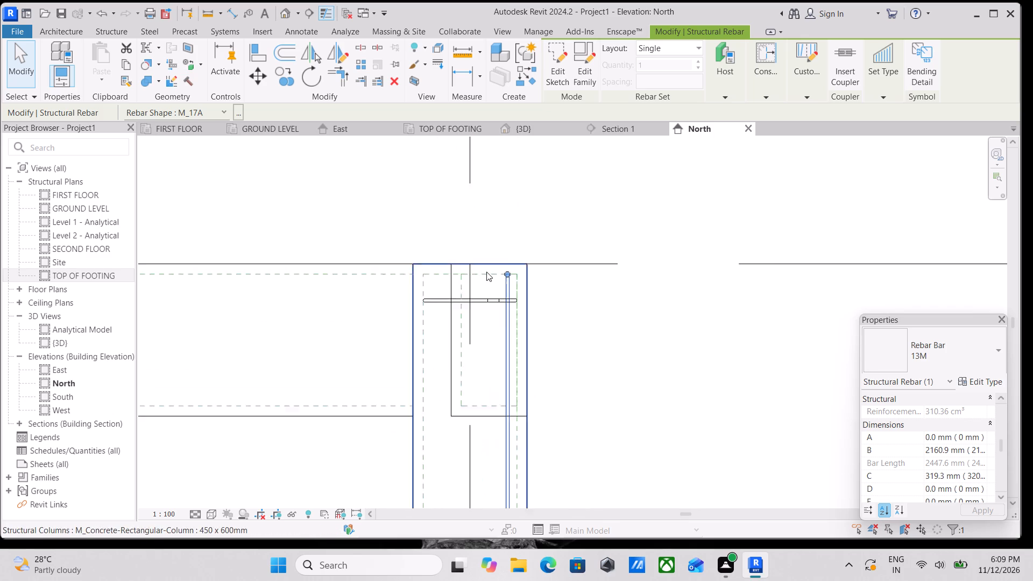
scroll(486, 272, "up", 9)
scroll(521, 291, "down", 3)
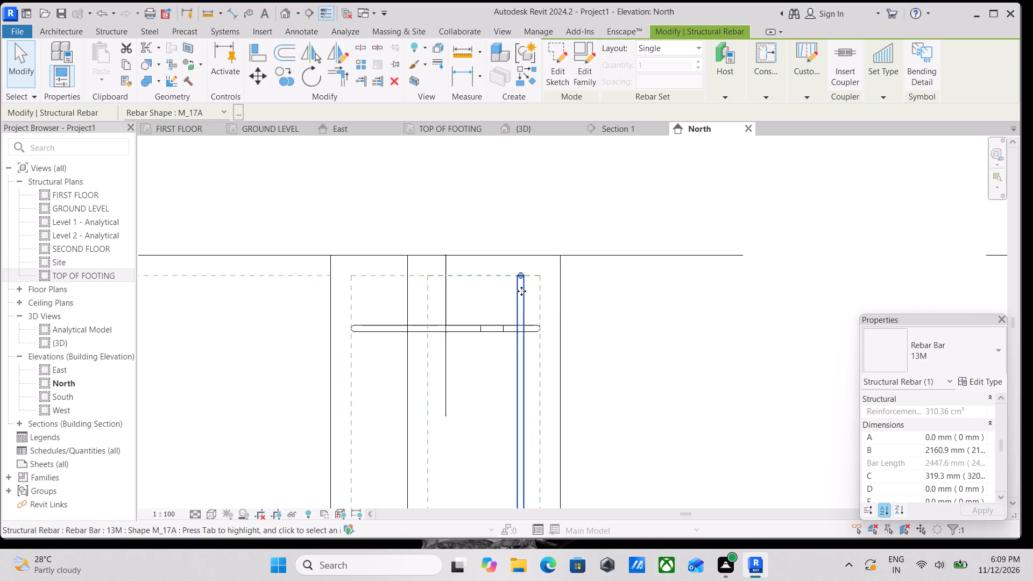
scroll(521, 291, "down", 2)
left_click(525, 135)
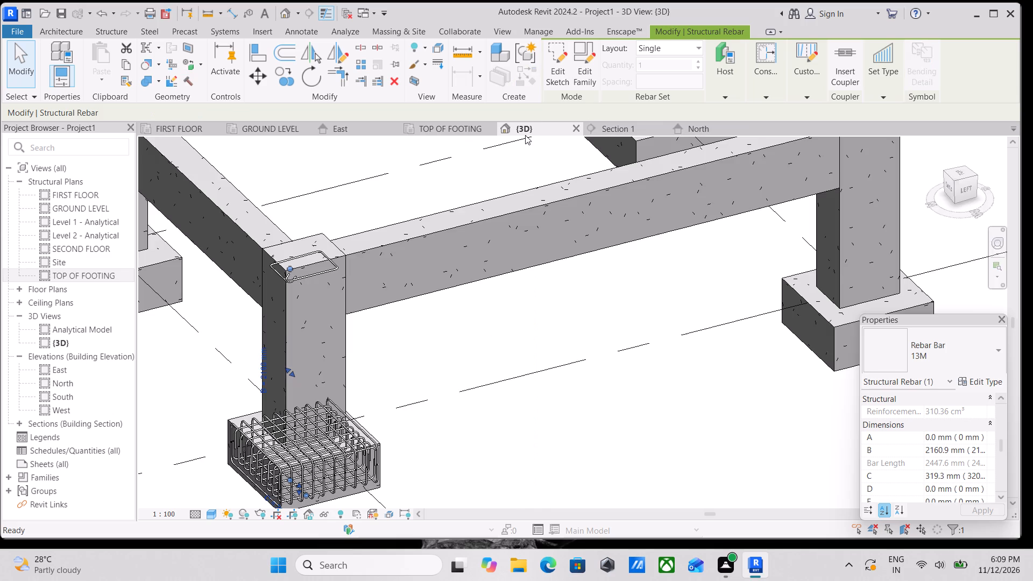
scroll(328, 265, "up", 3)
scroll(285, 302, "up", 2)
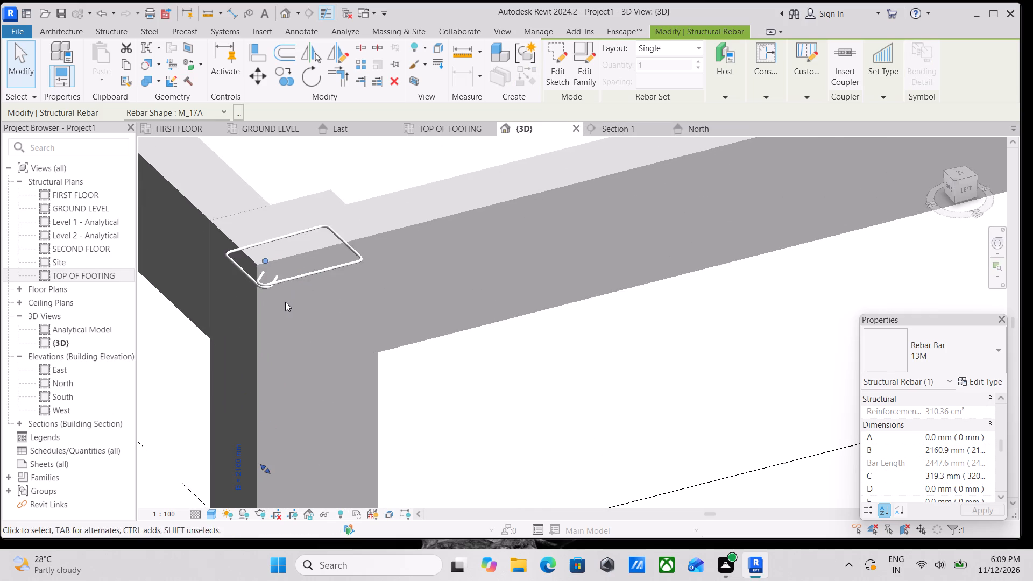
scroll(289, 275, "up", 2)
left_click(603, 125)
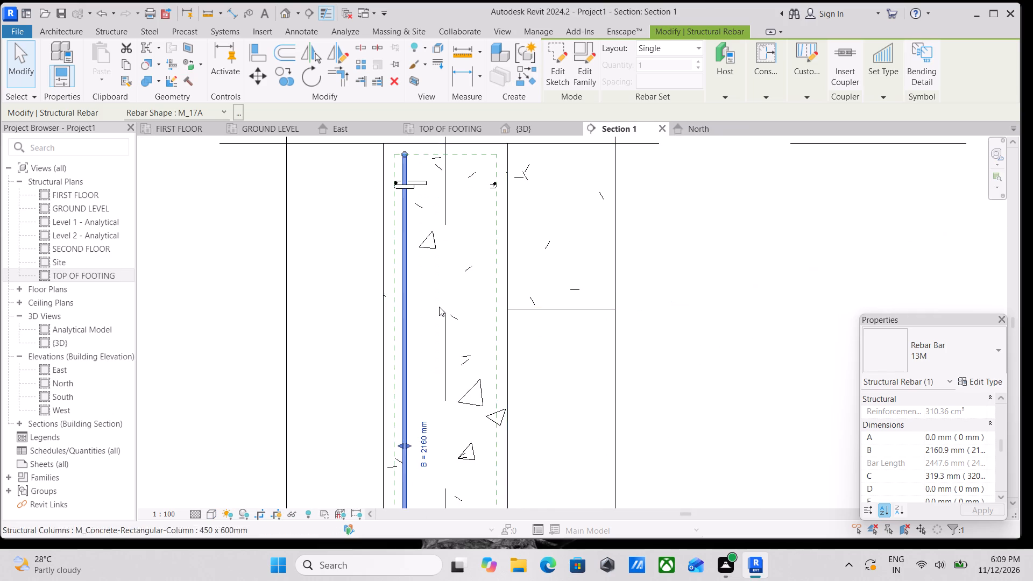
scroll(439, 307, "down", 2)
scroll(840, 386, "down", 3)
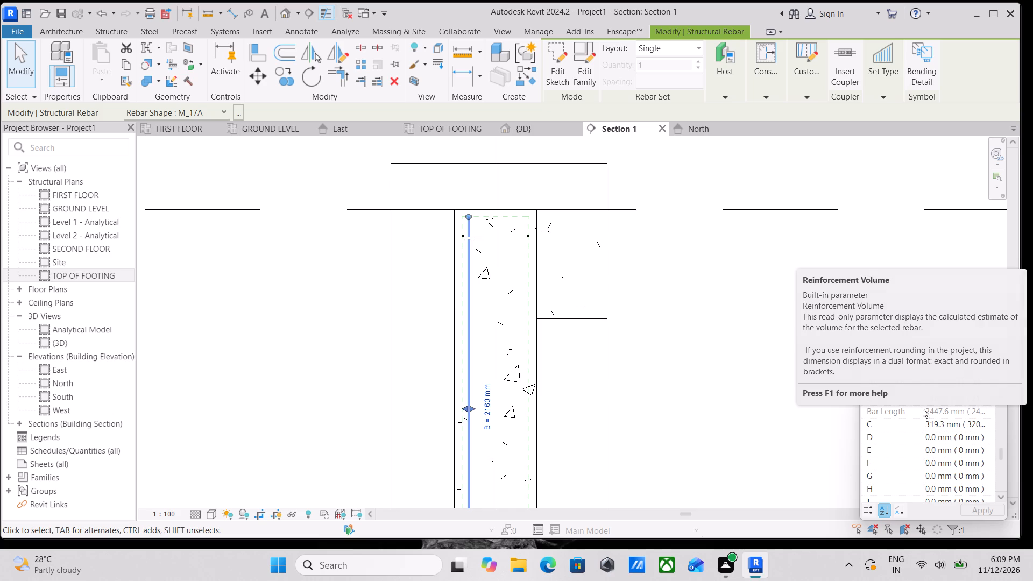
scroll(484, 315, "up", 3)
middle_click_drag(484, 315, 336, 310)
scroll(336, 310, "down", 2)
middle_click_drag(336, 310, 376, 279)
scroll(384, 281, "down", 3)
scroll(384, 281, "up", 3)
middle_click_drag(384, 281, 388, 284)
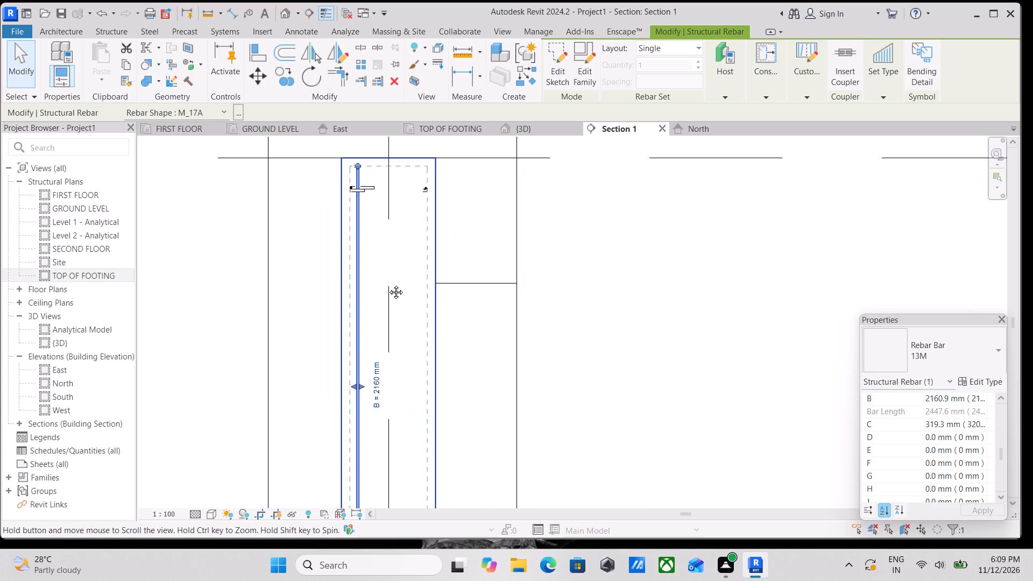
middle_click_drag(388, 284, 421, 393)
scroll(393, 265, "up", 6)
scroll(397, 328, "up", 3)
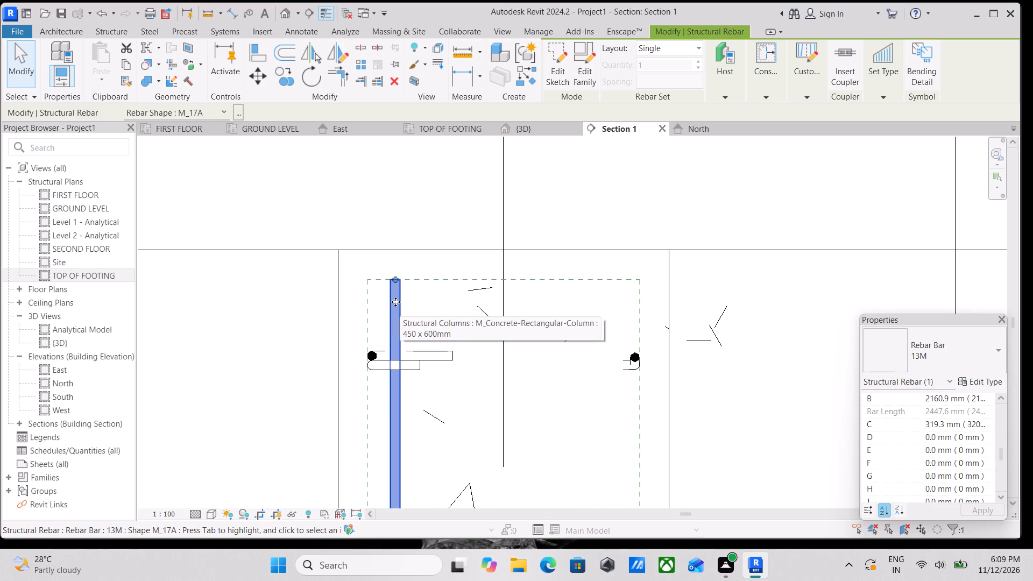
scroll(394, 288, "up", 2)
scroll(394, 288, "down", 8)
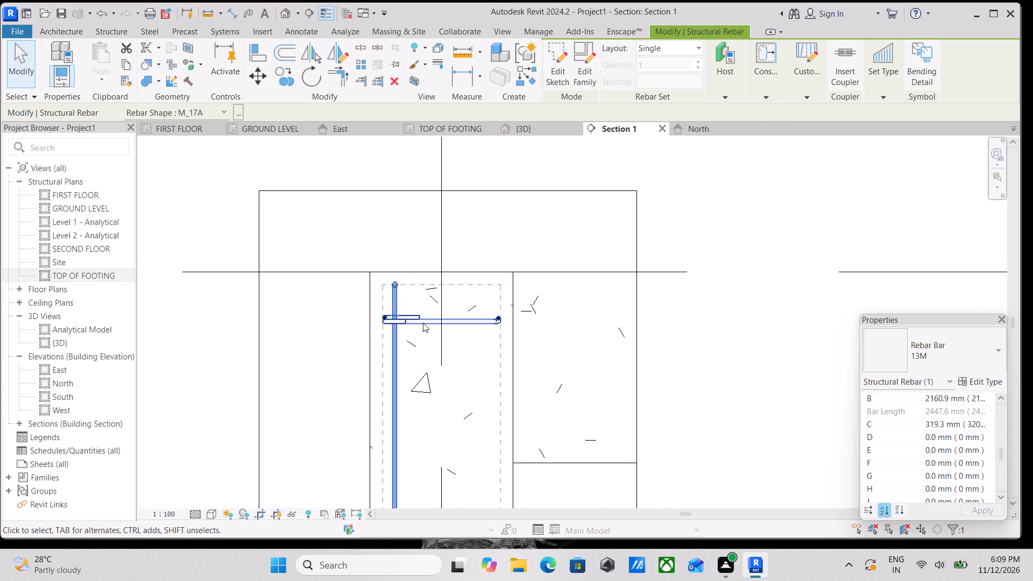
Open the column tie's sketch from Section 1 in the GROUND LEVEL structural plan and finish it without edits.
double_click(426, 320)
double_click(419, 315)
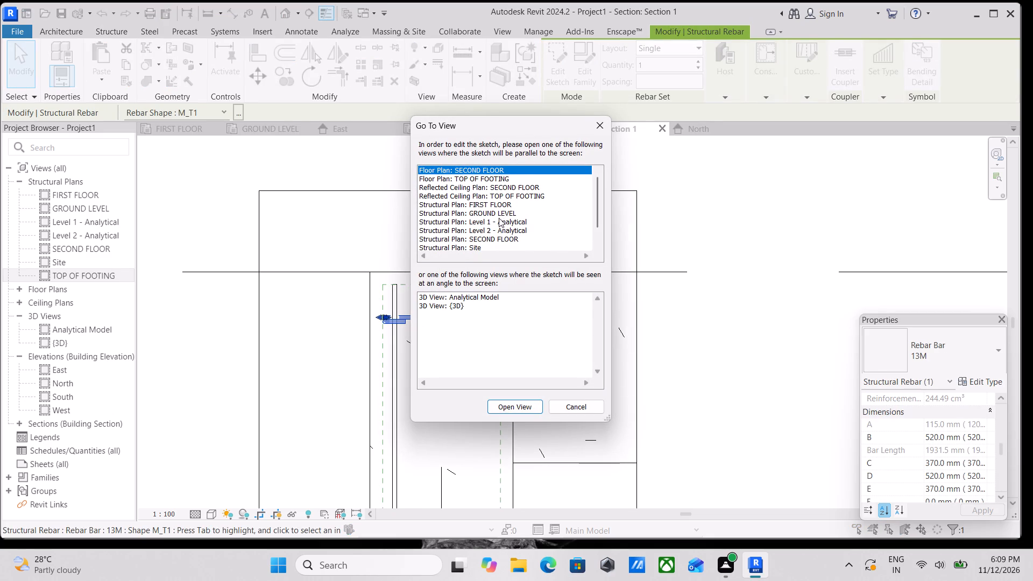
left_click(493, 214)
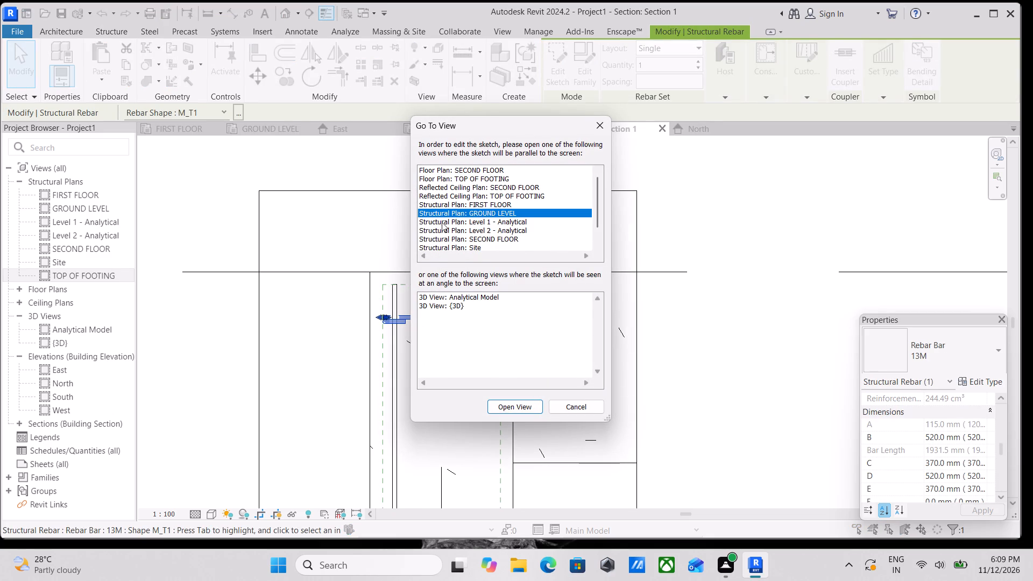
left_click(514, 400)
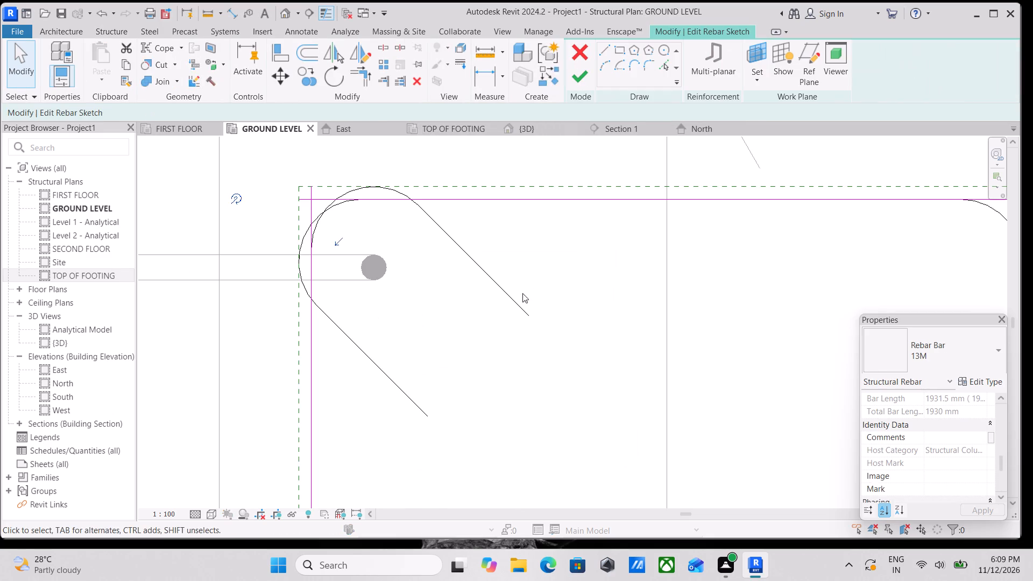
scroll(488, 300, "down", 14)
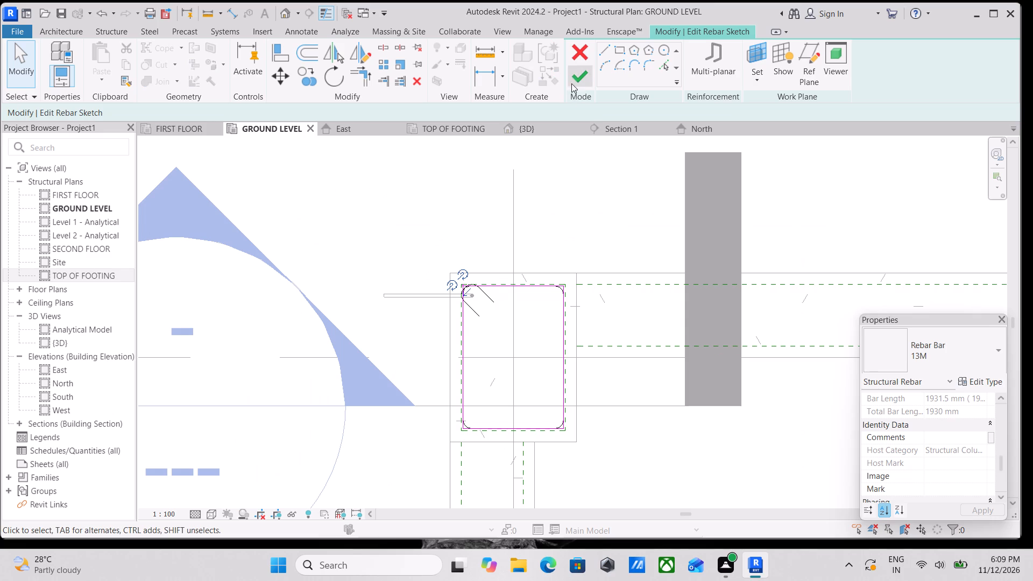
left_click(572, 71)
Rotate a copy of the L-bar 45° about its vertical leg so its footing leg points diagonally outward from the tie's hooked corner.
scroll(518, 351, "down", 1)
middle_click_drag(518, 351, 439, 302)
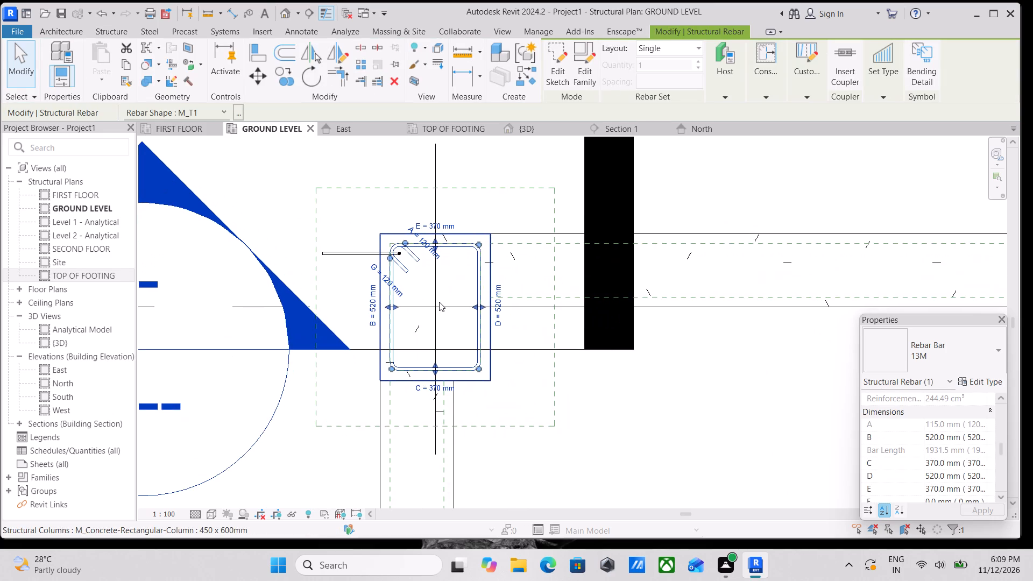
middle_click_drag(439, 302, 447, 353)
scroll(391, 296, "up", 3)
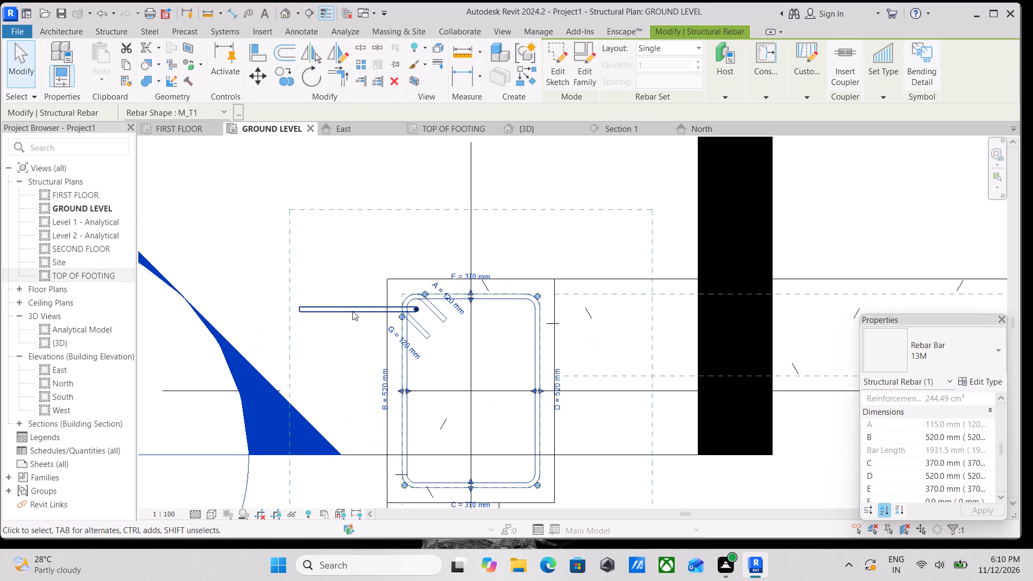
left_click(352, 311)
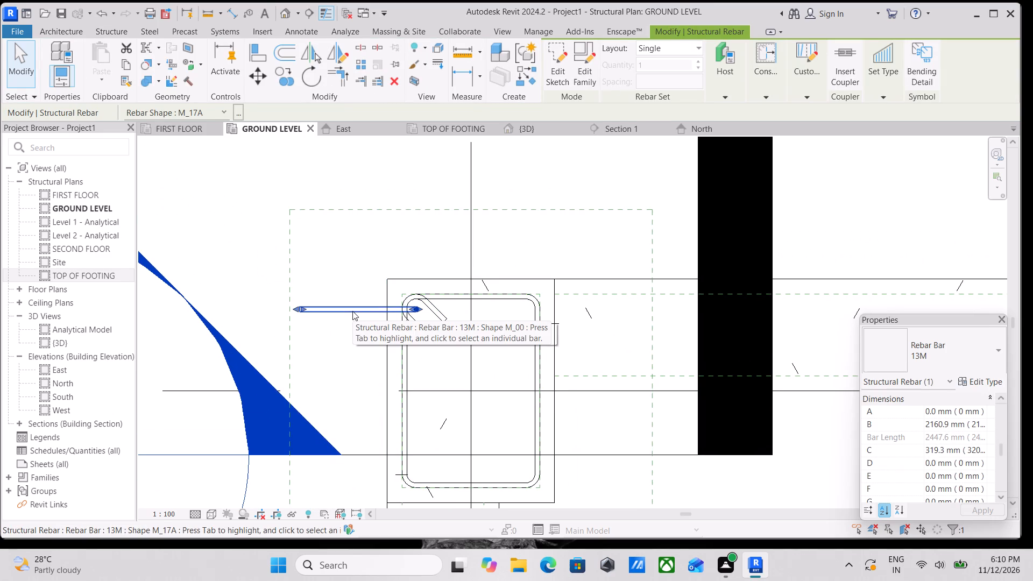
key("r")
key("o")
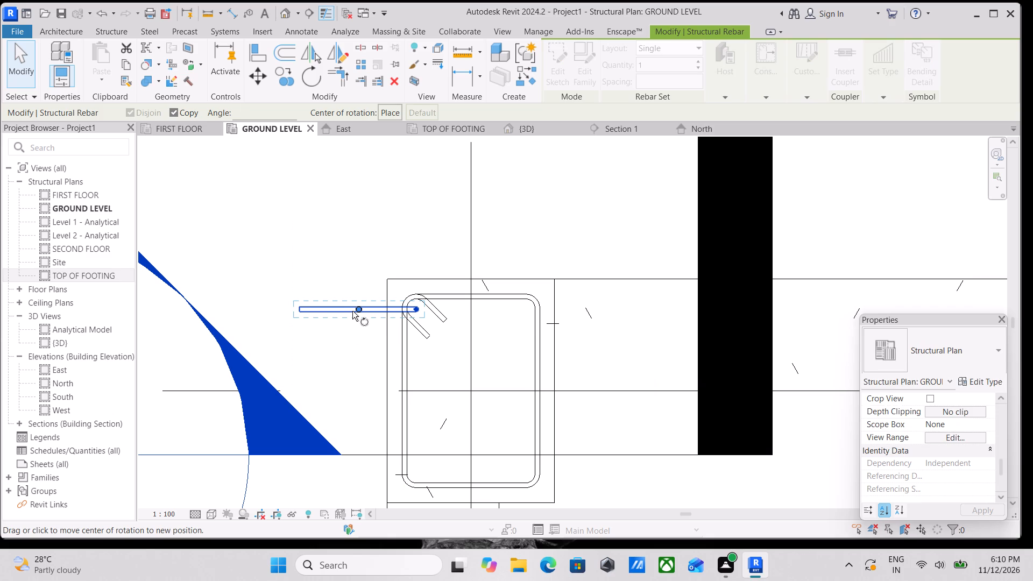
left_click(389, 114)
scroll(405, 299, "up", 3)
scroll(408, 349, "up", 7)
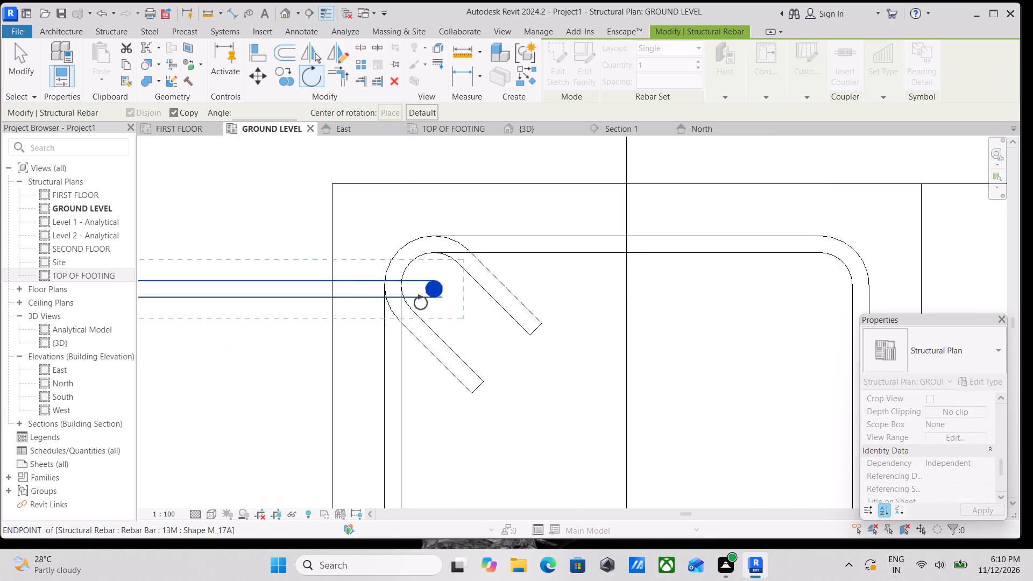
scroll(421, 302, "up", 4)
left_click(440, 282)
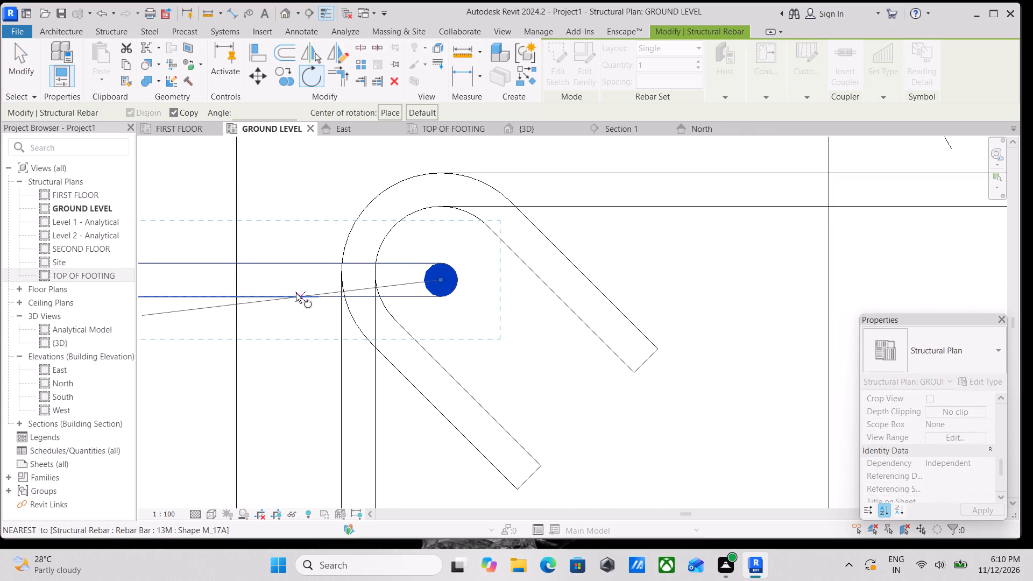
left_click(281, 285)
scroll(286, 241, "down", 4)
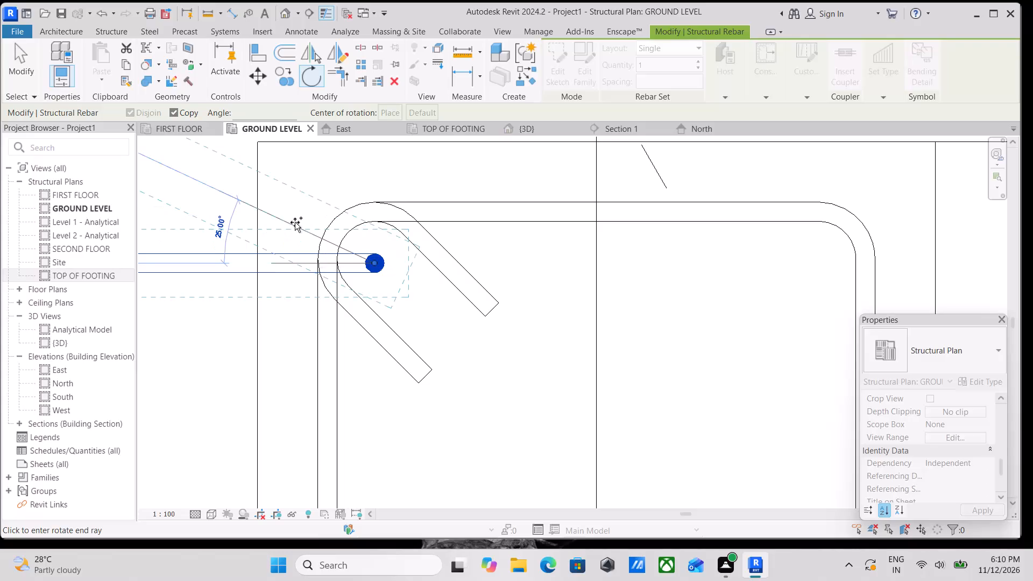
scroll(295, 219, "down", 6)
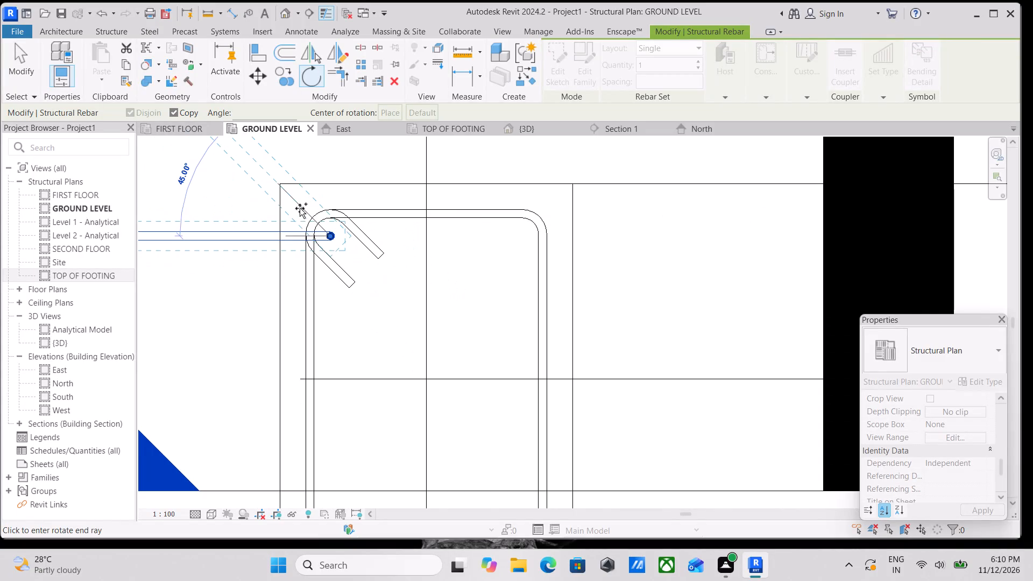
left_click(299, 206)
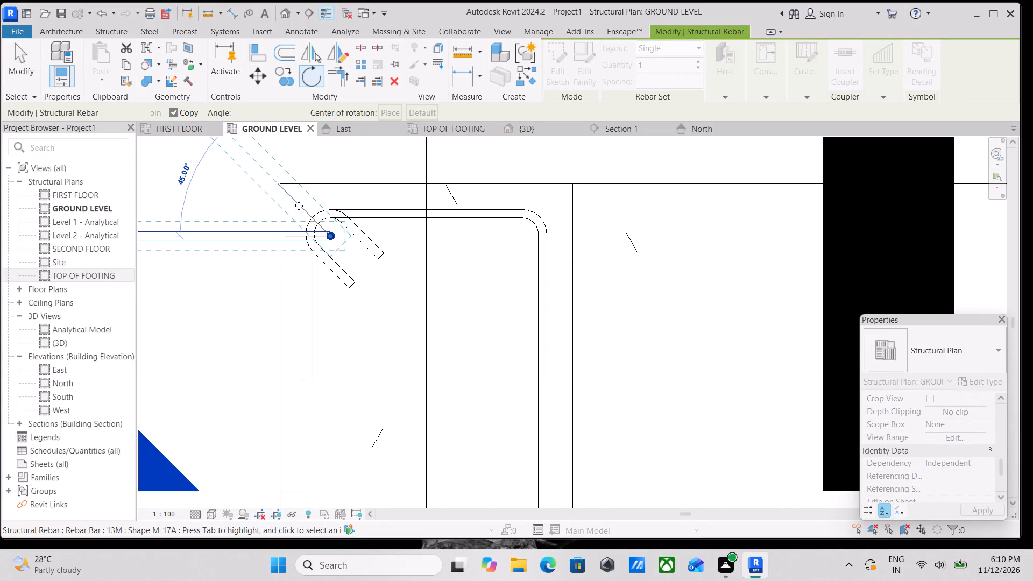
scroll(299, 206, "down", 5)
middle_click_drag(298, 245, 336, 347)
scroll(259, 359, "up", 3)
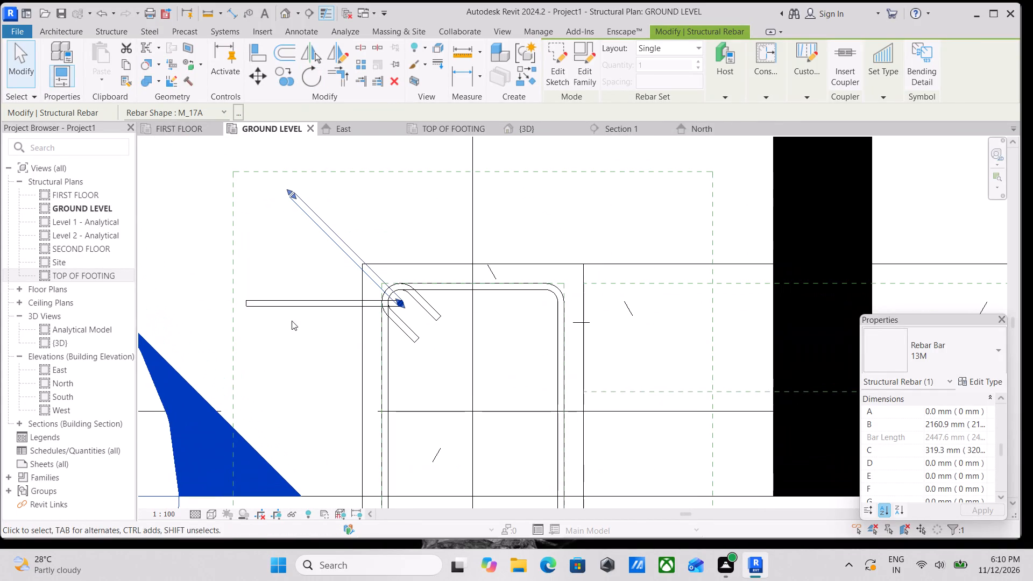
key("Escape")
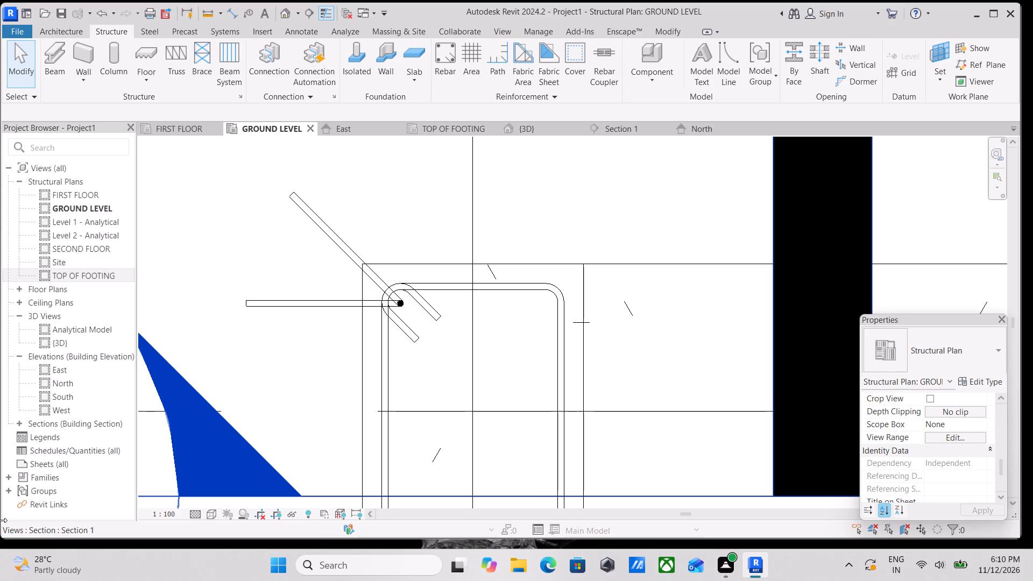
Move the L-bar with the horizontal footing leg down from the tie's hooked corner onto the horizontal grid line at the column's middle.
left_click(325, 311)
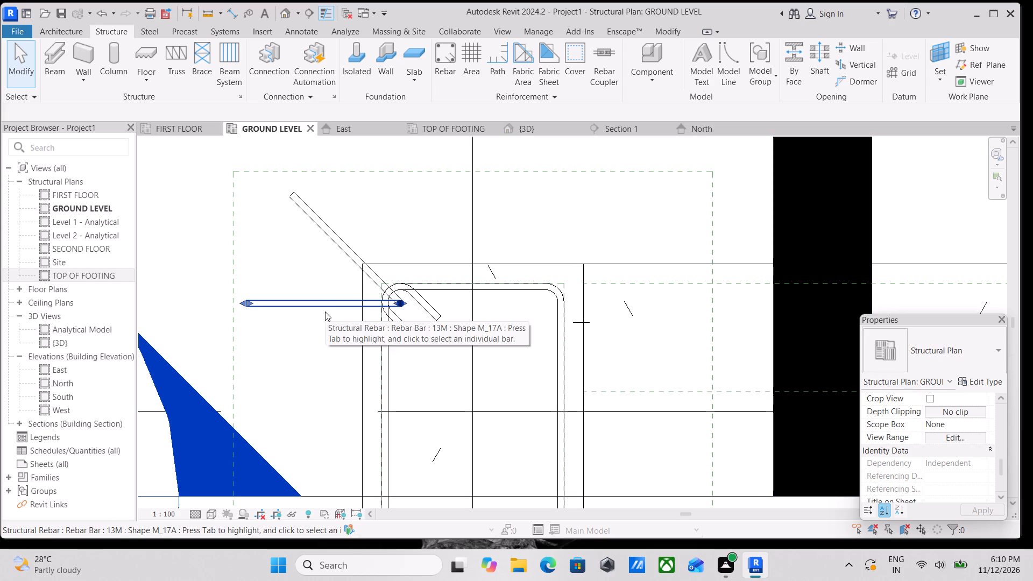
key("Down")
key("Down")
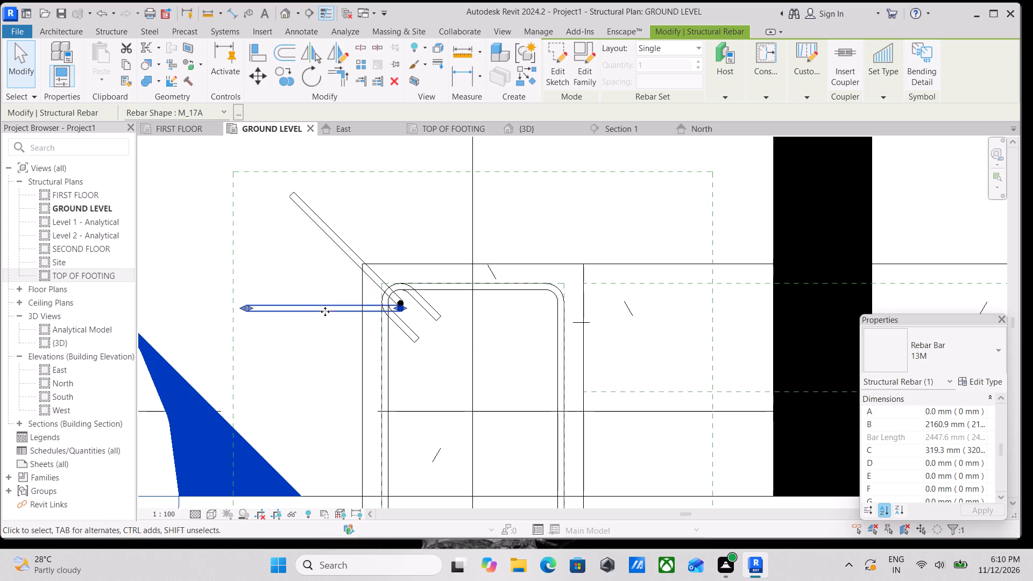
key("Down")
key("Down")
key("Down")
key("Down")
key("Down")
key("Down")
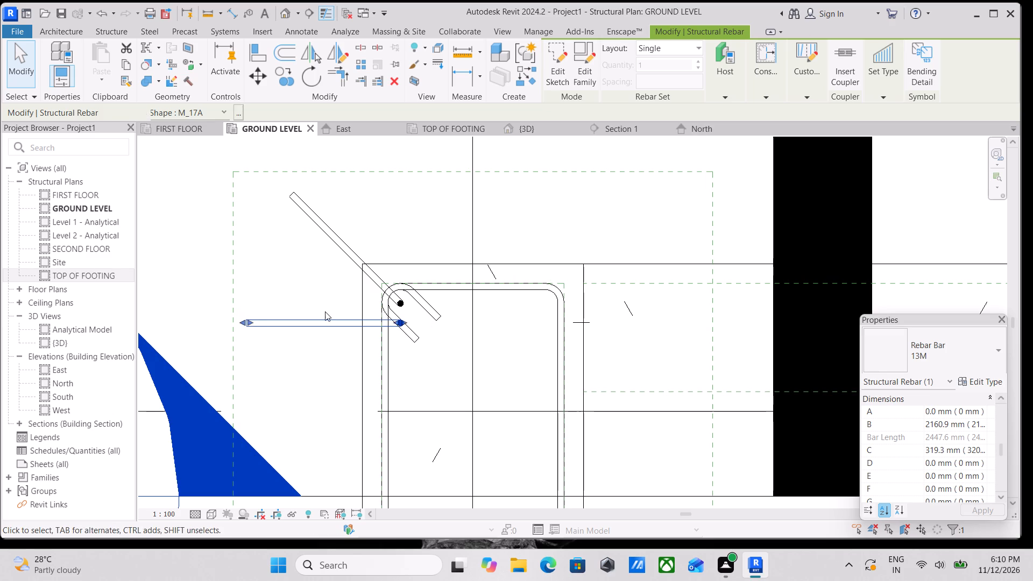
key("Down")
key("Down")
key("Down")
key("Down")
key("Down")
key("Down")
key("Down")
key("Down")
key("Down")
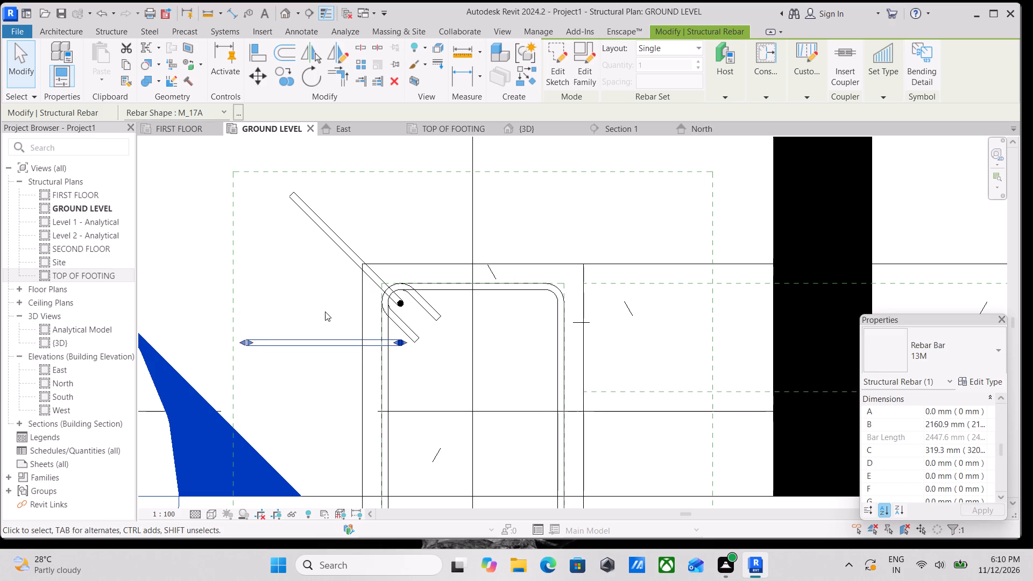
key("Down")
key("Down")
key("Down")
key("Down")
key("Down")
key("Down")
key("Down")
key("Down")
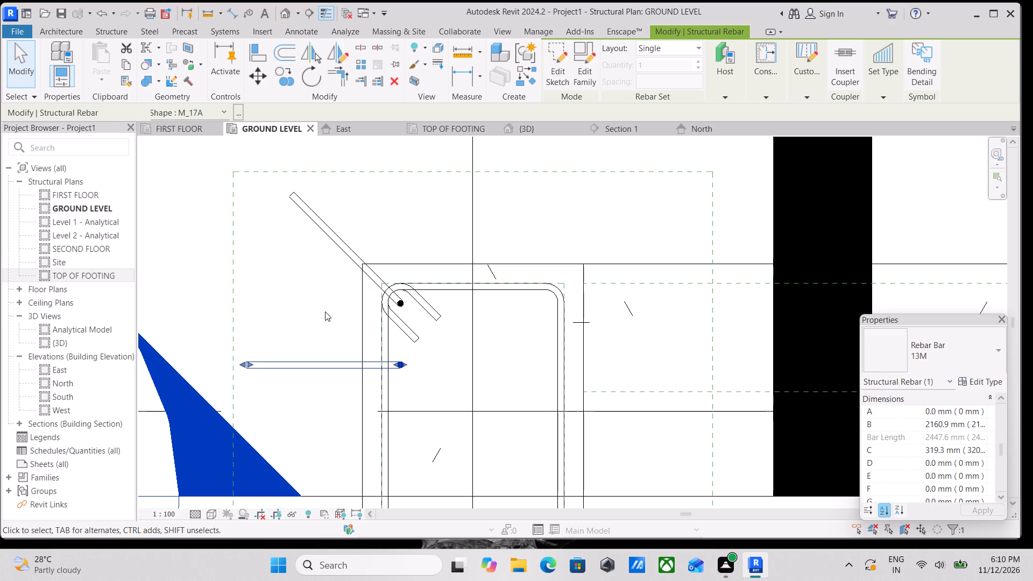
key("Down")
key("Down")
key("Down")
key("Down")
key("Down")
key("Down")
key("Down")
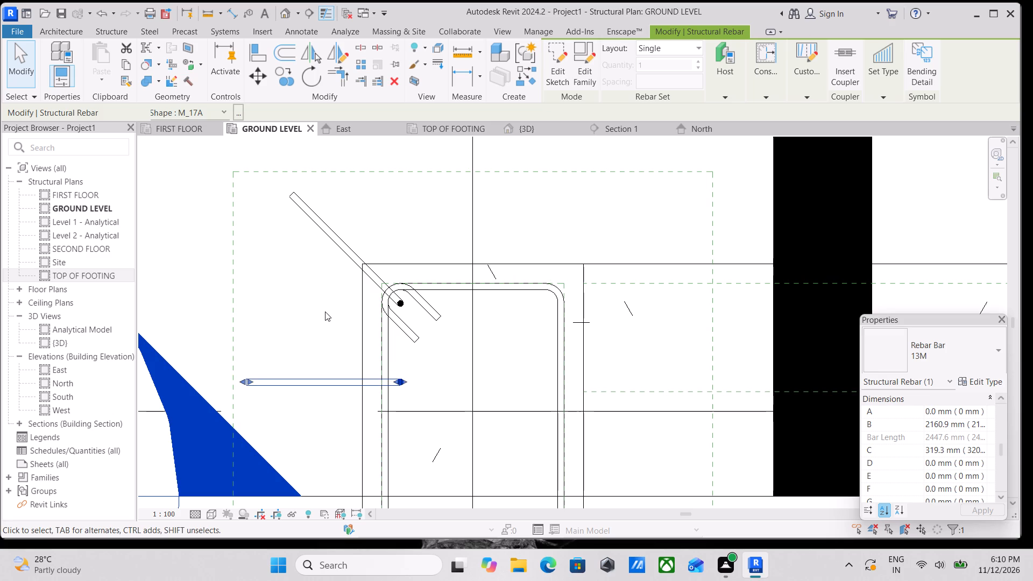
key("Down")
key("Down")
key("Down")
key("Down")
key("Down")
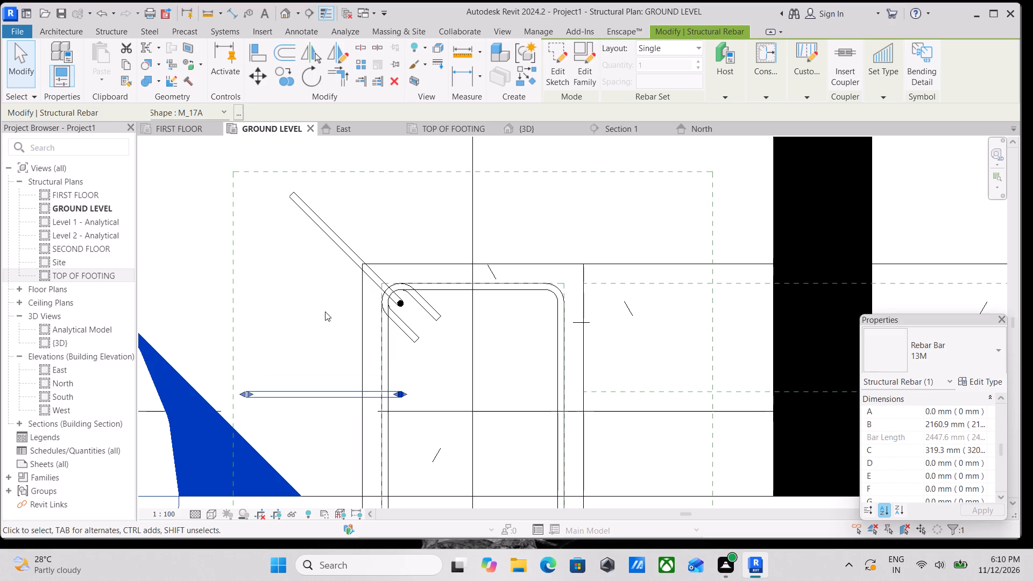
key("Down")
key("Down")
key("Down")
key("Down")
key("Down")
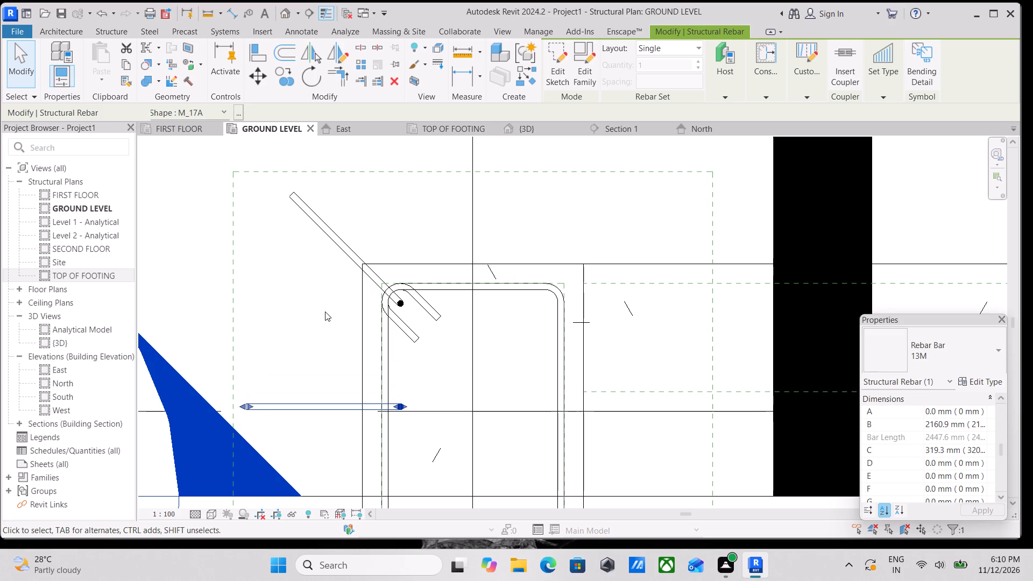
key("Down")
key("Down")
key("Down")
key("Down")
key("Down")
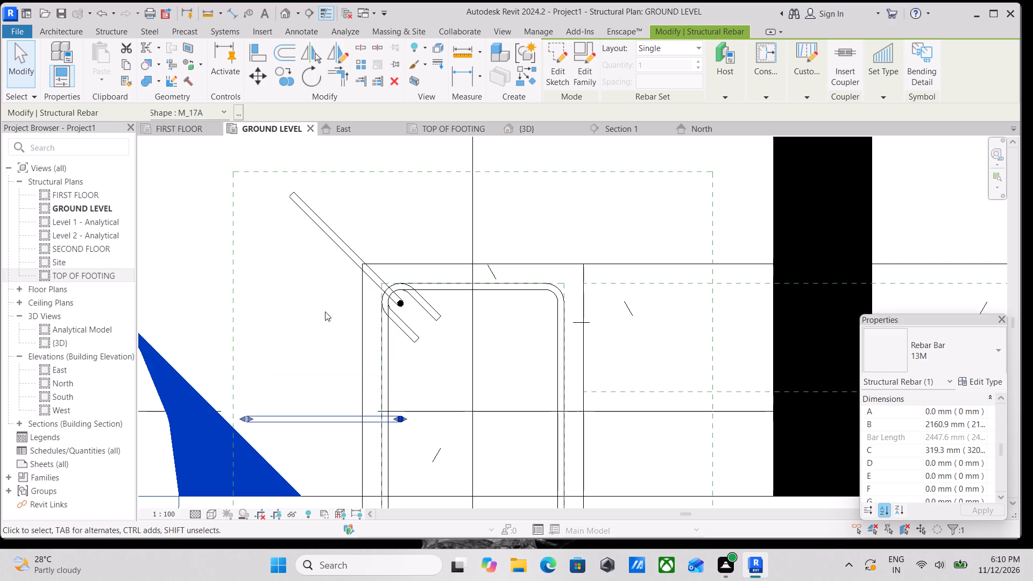
key("Down")
key("Down")
key("Down")
key("Down")
key("Down")
key("Down")
key("Down")
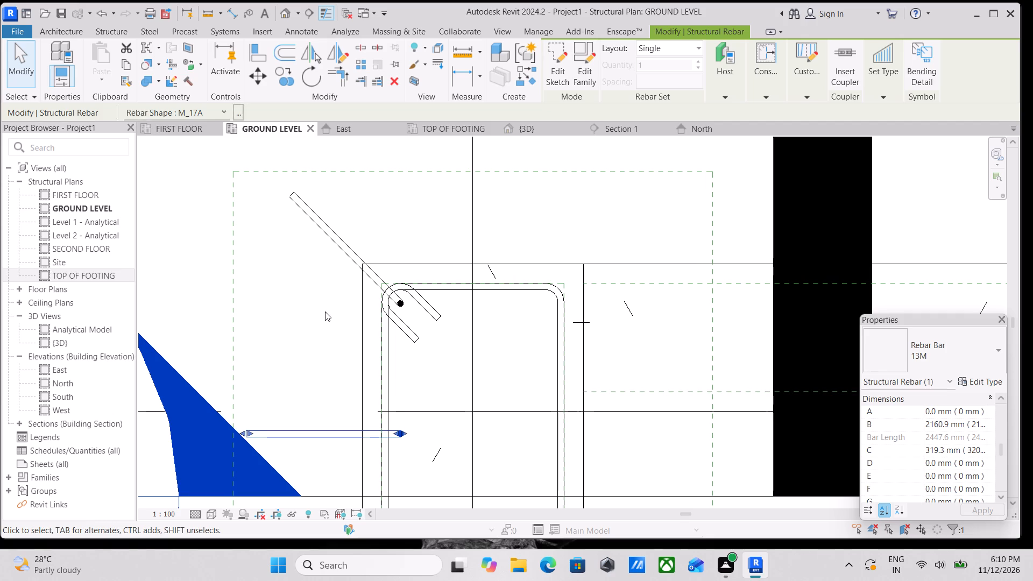
key("Down")
key("Down")
key("Down")
key("Down")
key("Down")
key("Down")
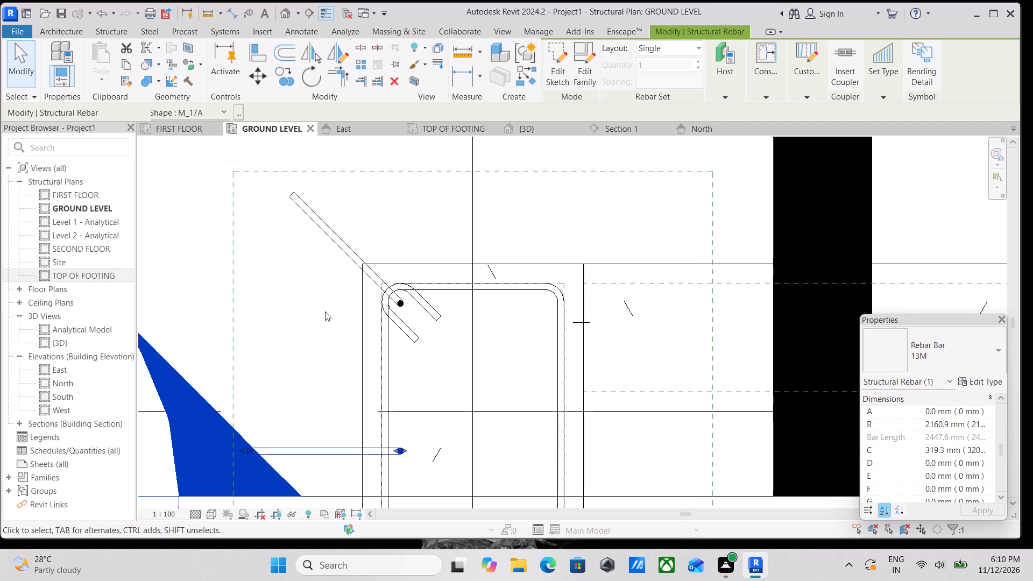
scroll(436, 367, "down", 5)
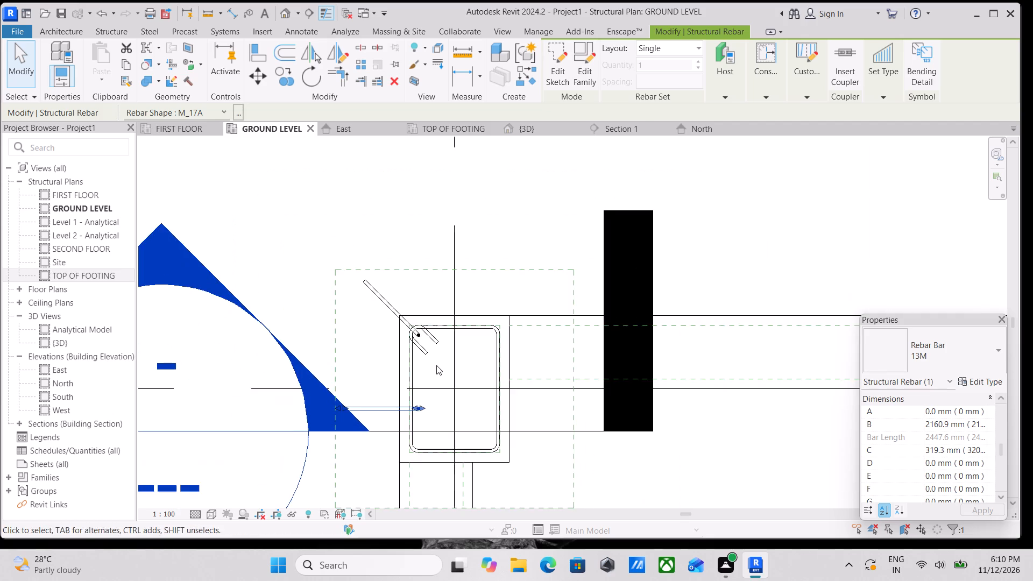
middle_click_drag(437, 364, 467, 290)
scroll(476, 284, "up", 1)
scroll(411, 338, "up", 1)
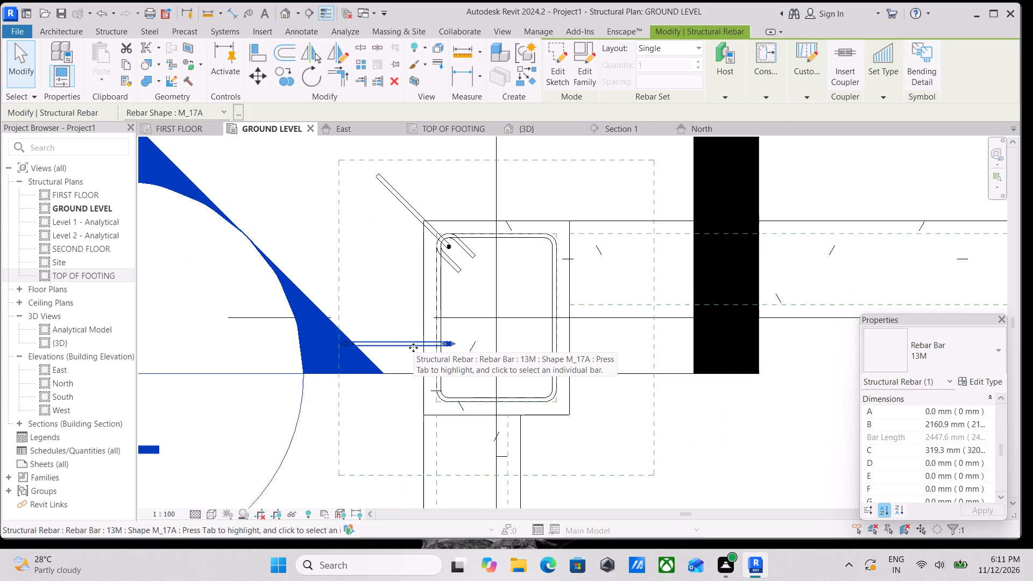
key("Up")
key("Up")
key("Up")
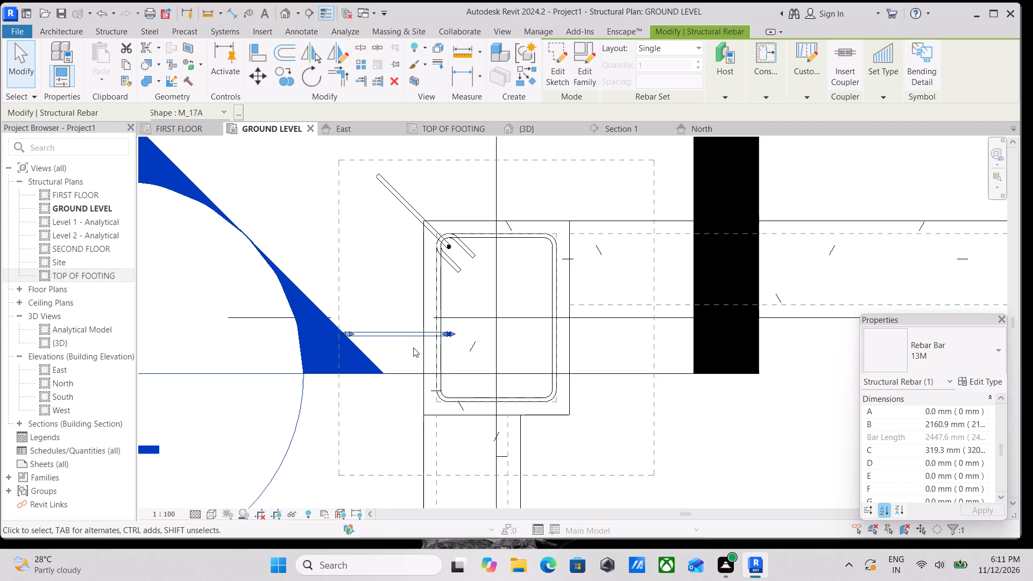
key("Up")
key("Up")
key("Up")
key("Up")
key("Up")
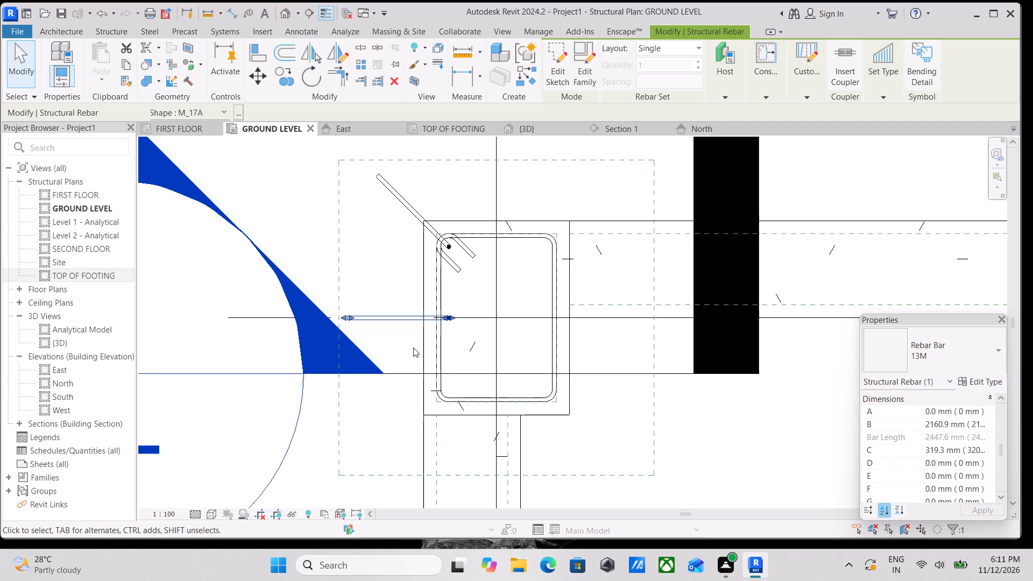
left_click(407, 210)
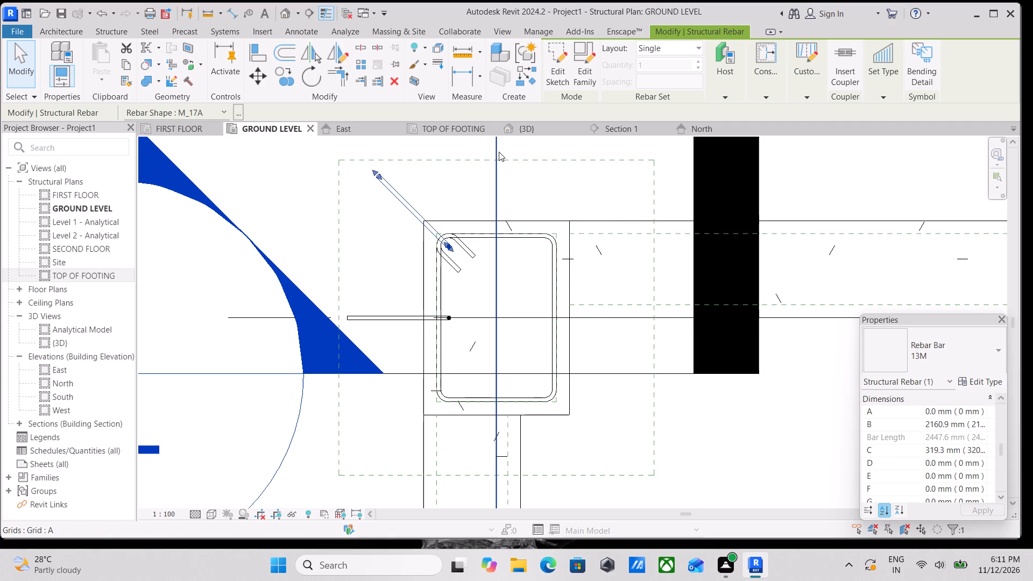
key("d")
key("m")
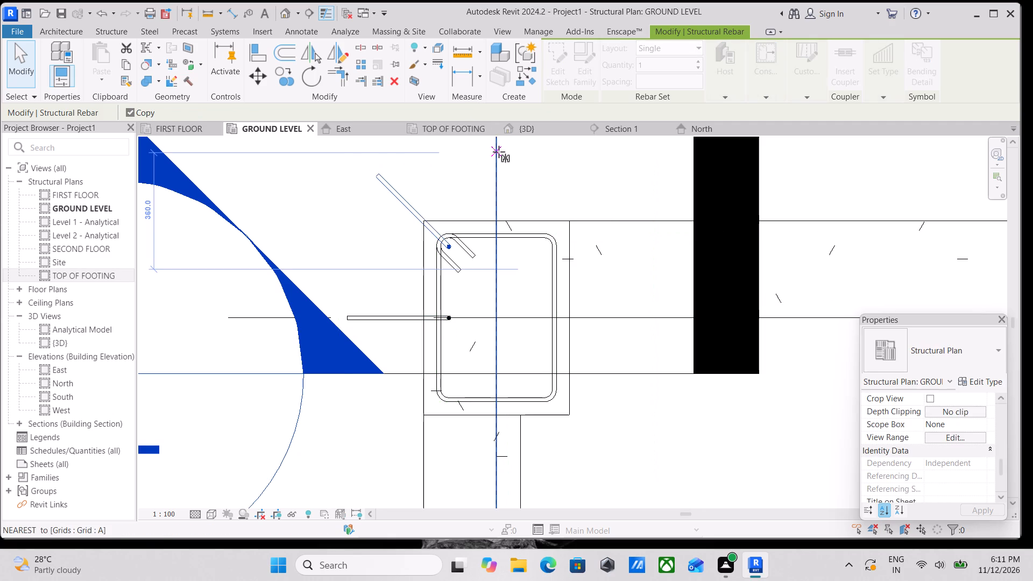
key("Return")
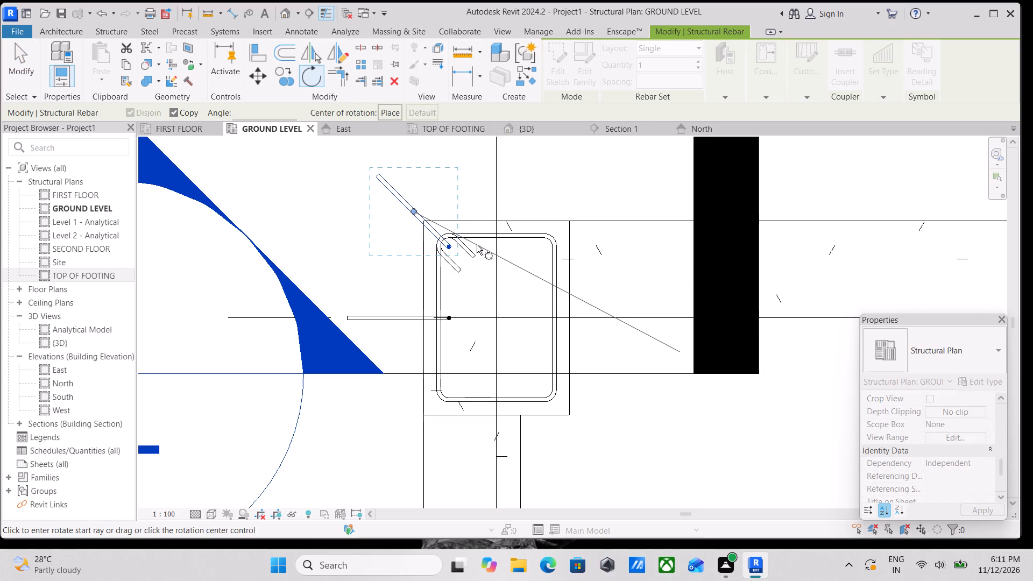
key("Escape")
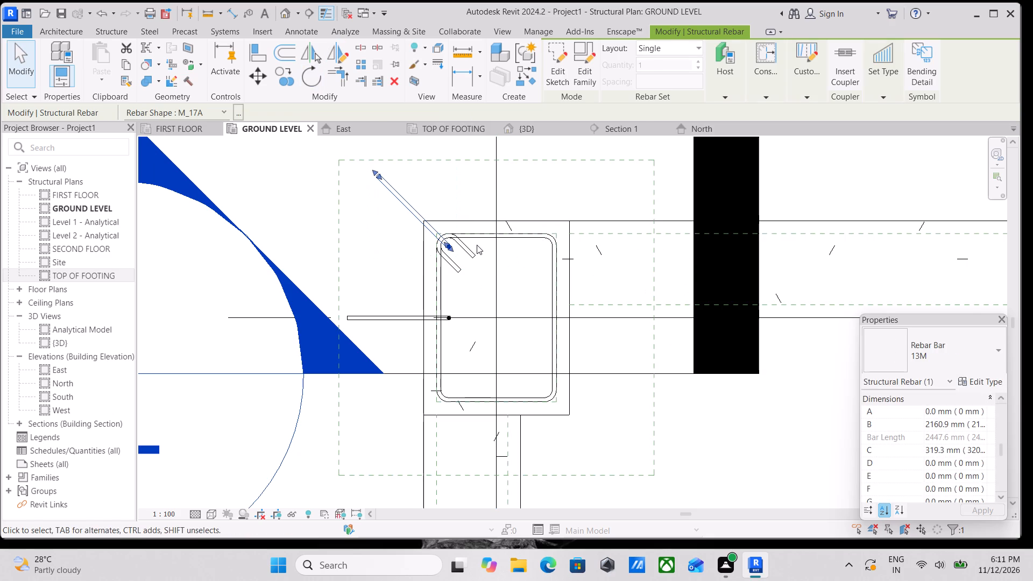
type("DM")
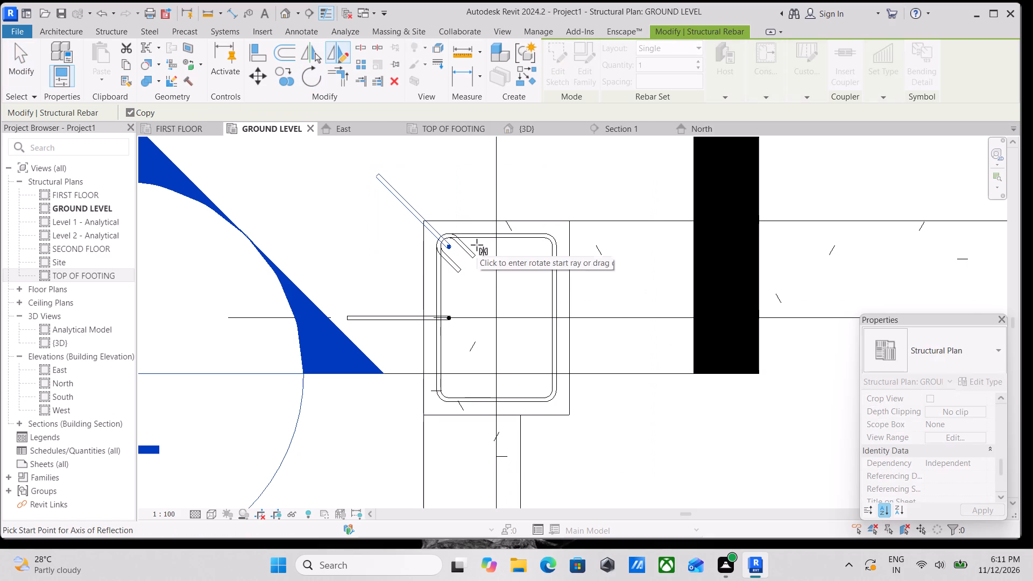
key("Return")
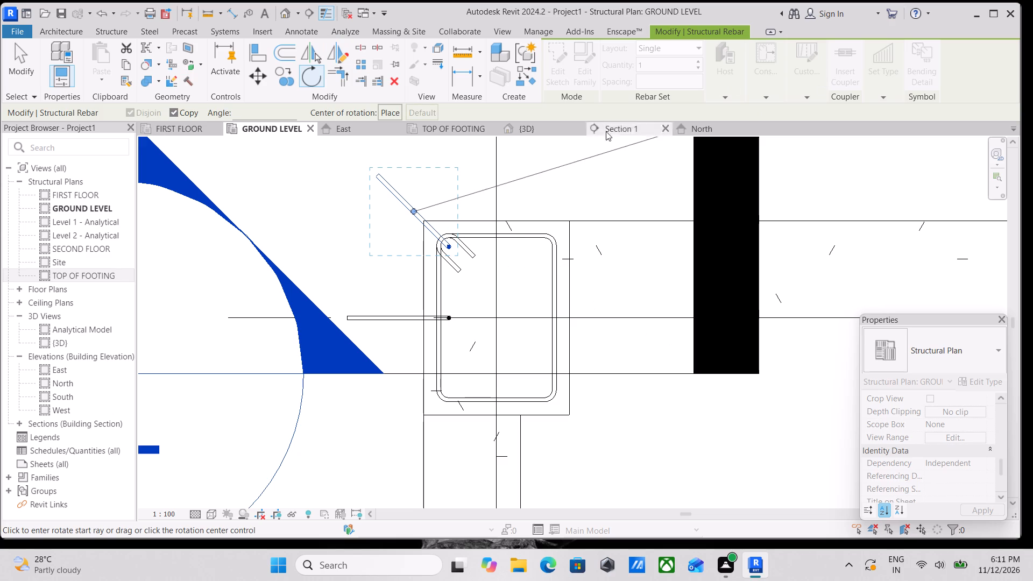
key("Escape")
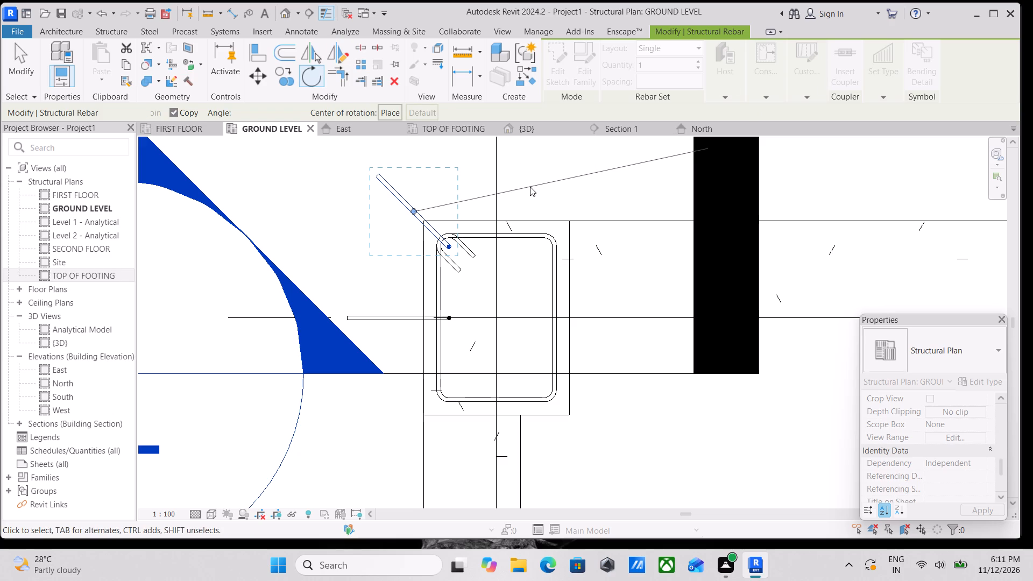
Mirror a copy of the diagonal L-bar about a drawn horizontal axis through the middle L-bar, down to the tie's opposite corner.
left_click(388, 194)
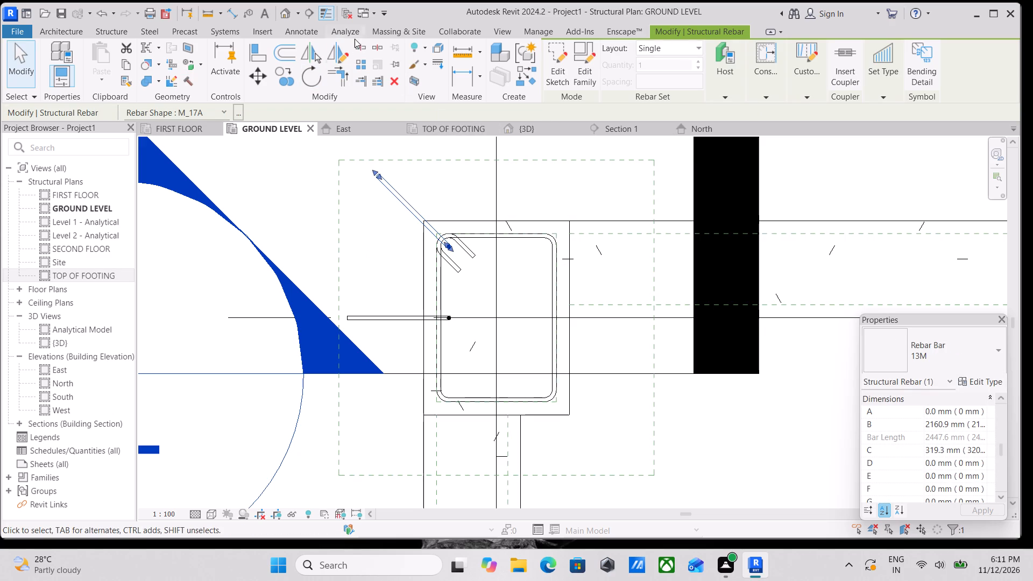
left_click(341, 51)
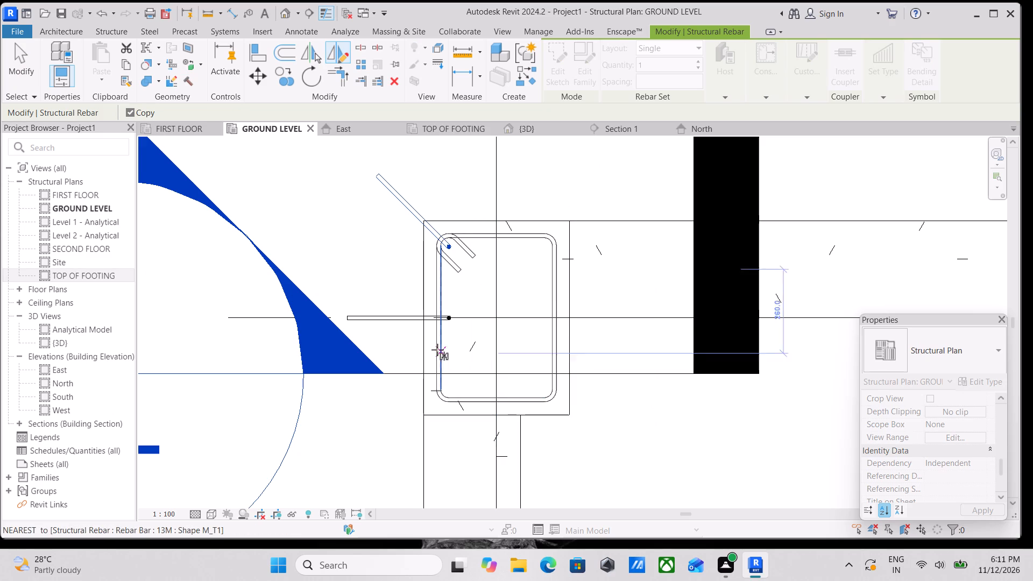
scroll(435, 317, "up", 12)
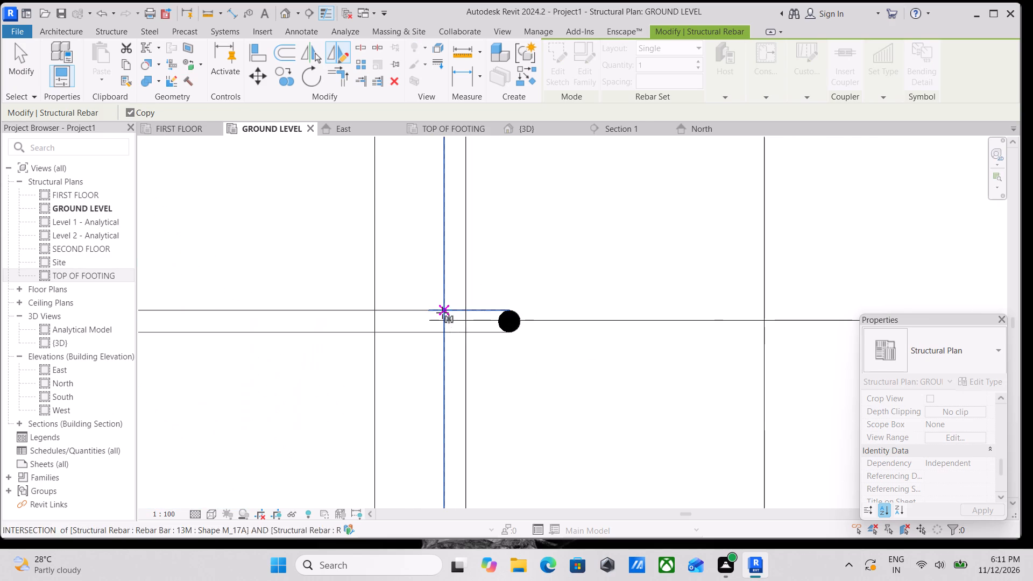
left_click(447, 321)
scroll(330, 315, "down", 8)
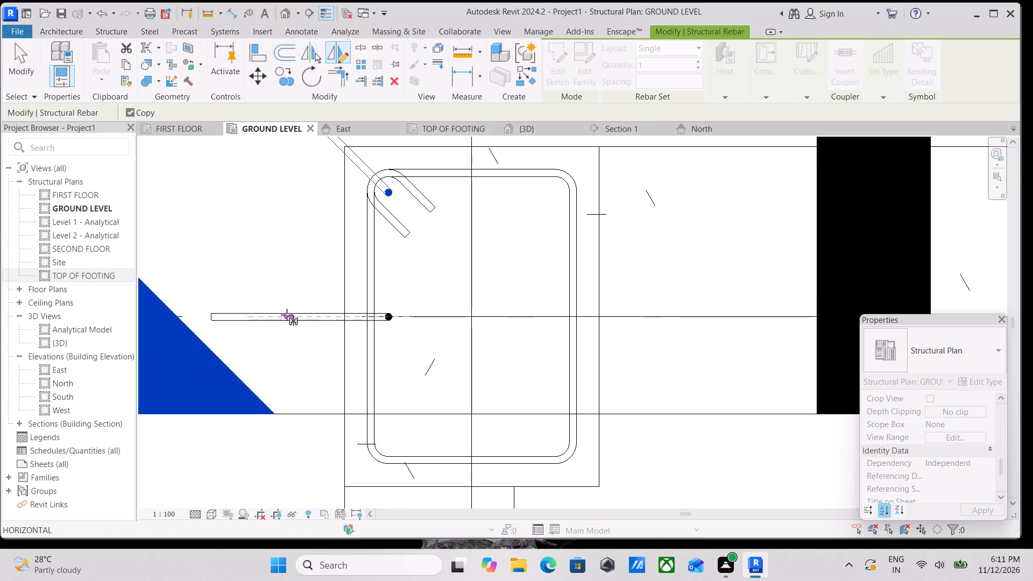
left_click(250, 317)
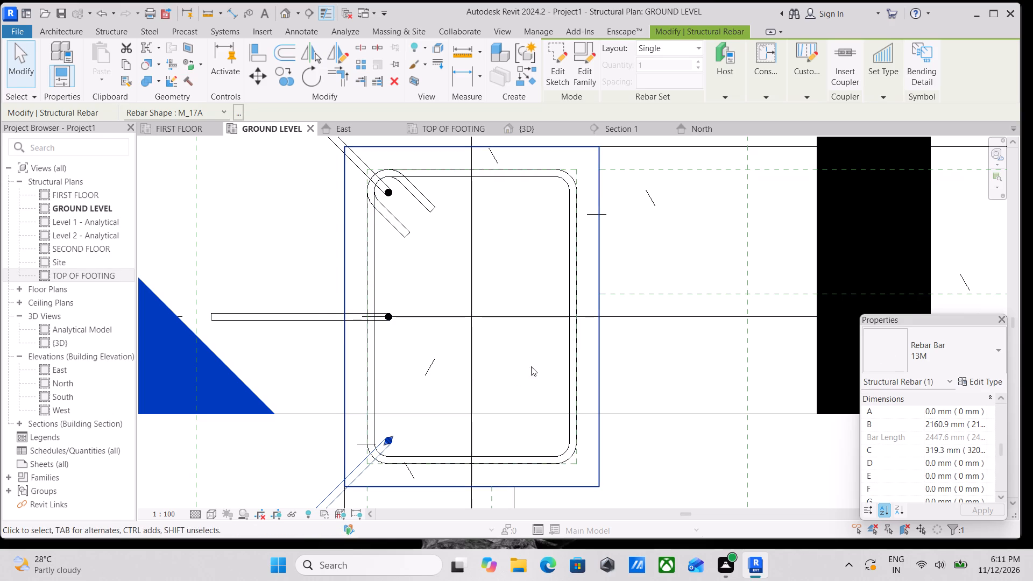
Shift the mirrored L-bar's vertical leg diagonally outward into the tie's lower-left corner, making segment C about 305 mm long.
scroll(521, 360, "up", 2)
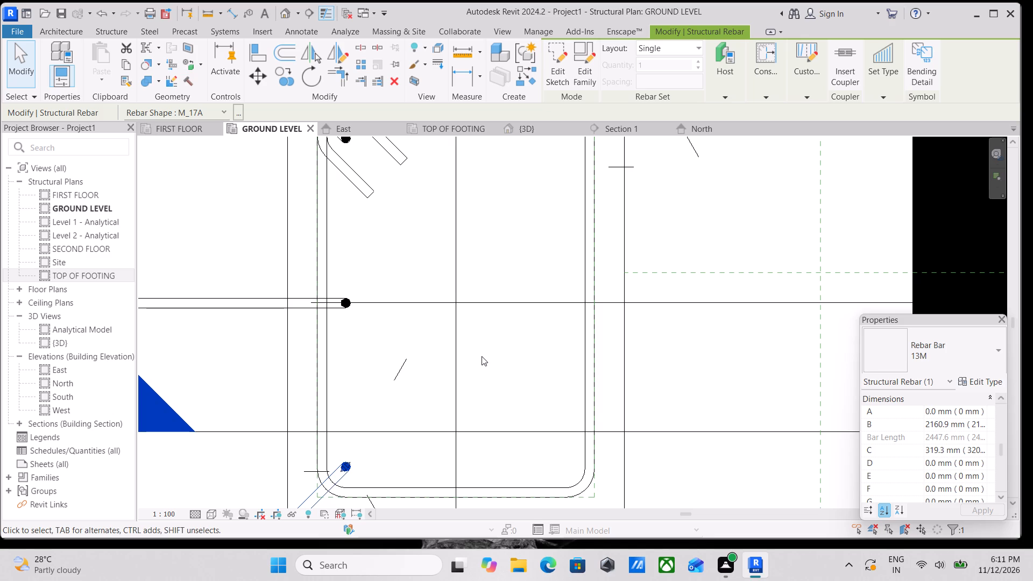
scroll(482, 353, "down", 3)
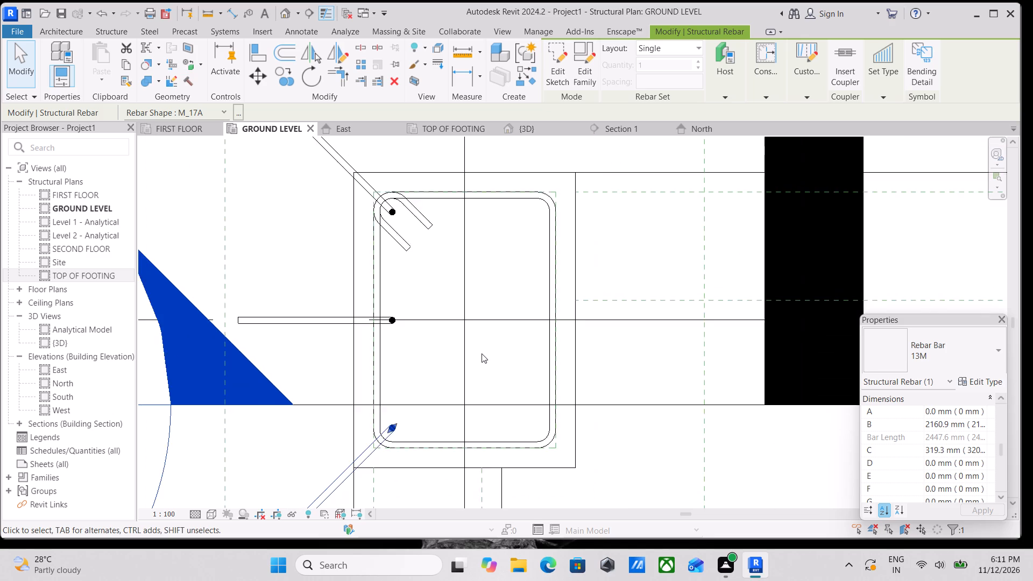
scroll(471, 341, "up", 3)
middle_click_drag(447, 346, 484, 322)
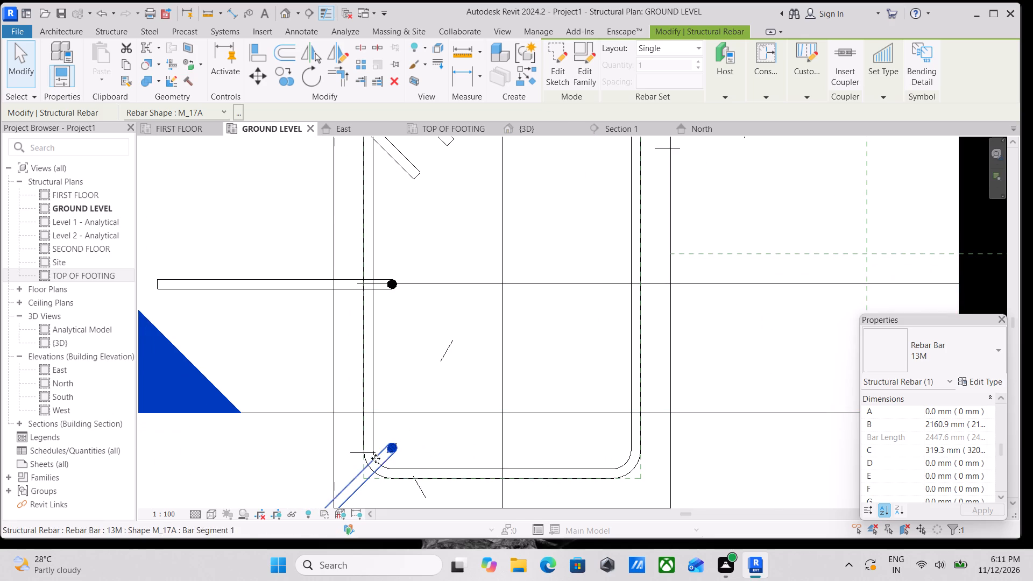
left_click(383, 454)
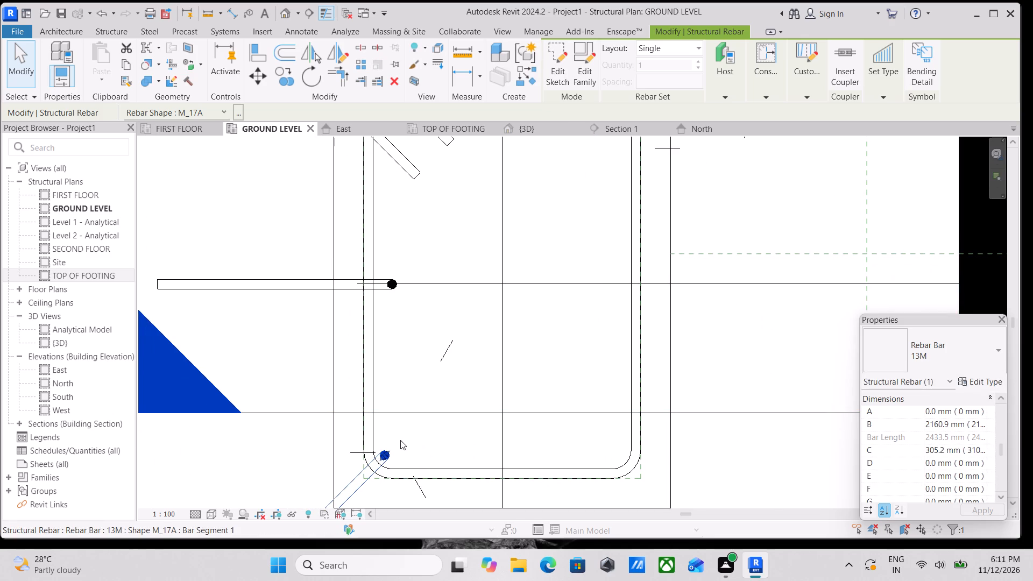
Select the original diagonal L-bar at the tie's hooked corner for editing.
scroll(410, 436, "down", 4)
middle_click_drag(484, 388, 561, 334)
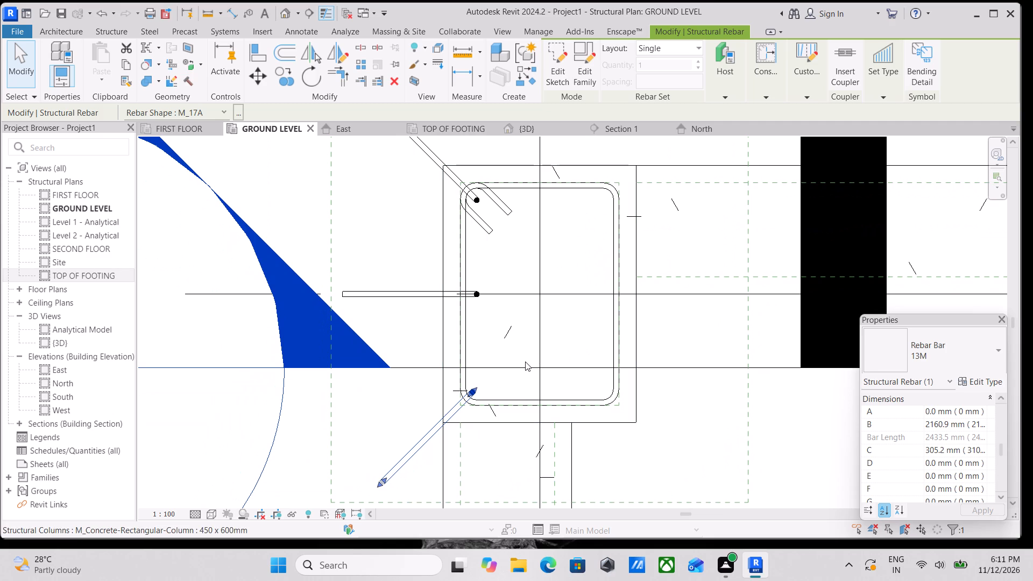
scroll(454, 334, "down", 1)
middle_click_drag(454, 334, 443, 366)
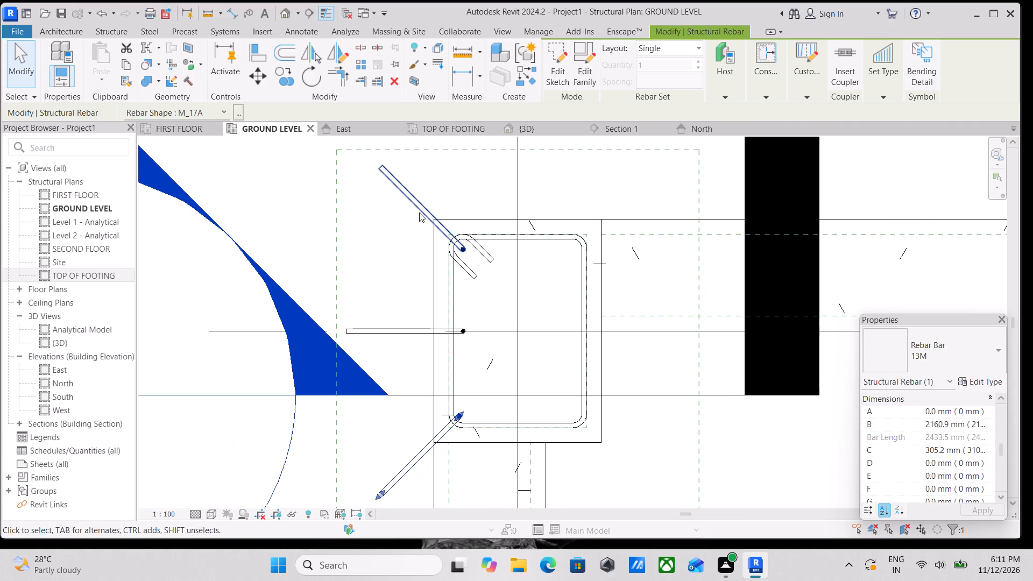
left_click(419, 212)
scroll(472, 303, "up", 2)
middle_click_drag(470, 299, 455, 331)
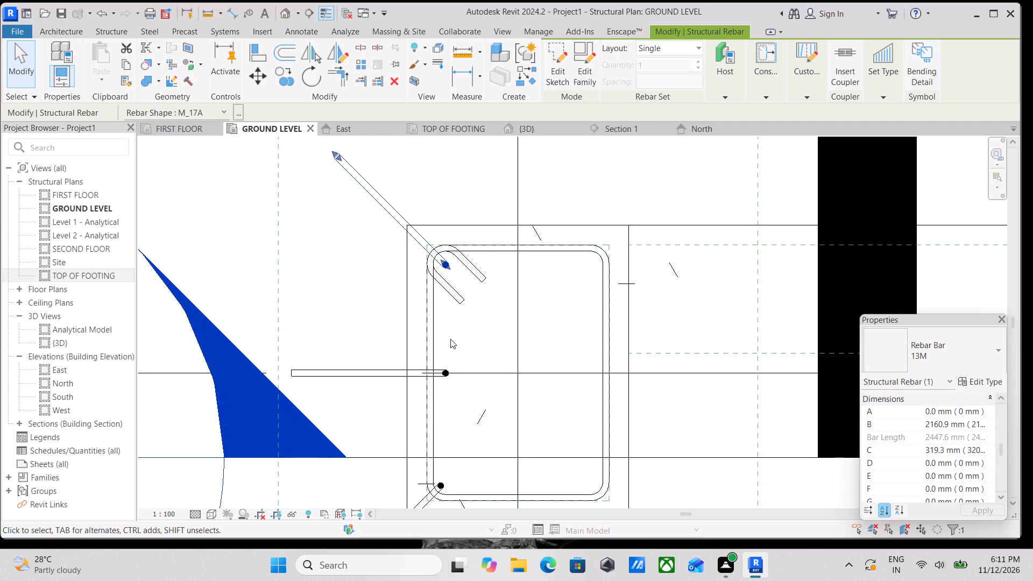
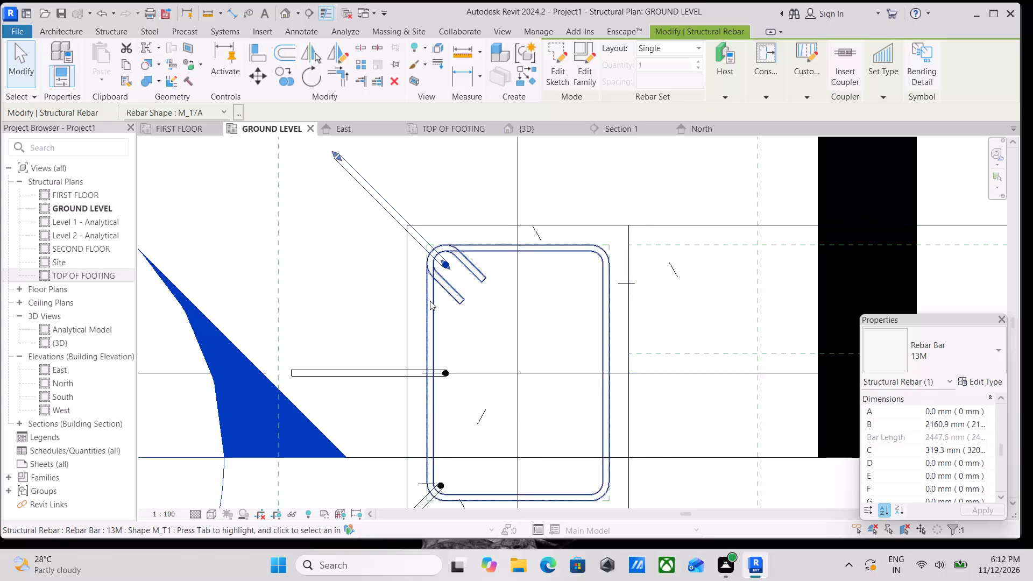
Mirror a copy of the column's two left corner bars across its vertical centreline to the right corners.
scroll(430, 301, "up", 1)
middle_click_drag(458, 283, 387, 249)
scroll(392, 248, "down", 2)
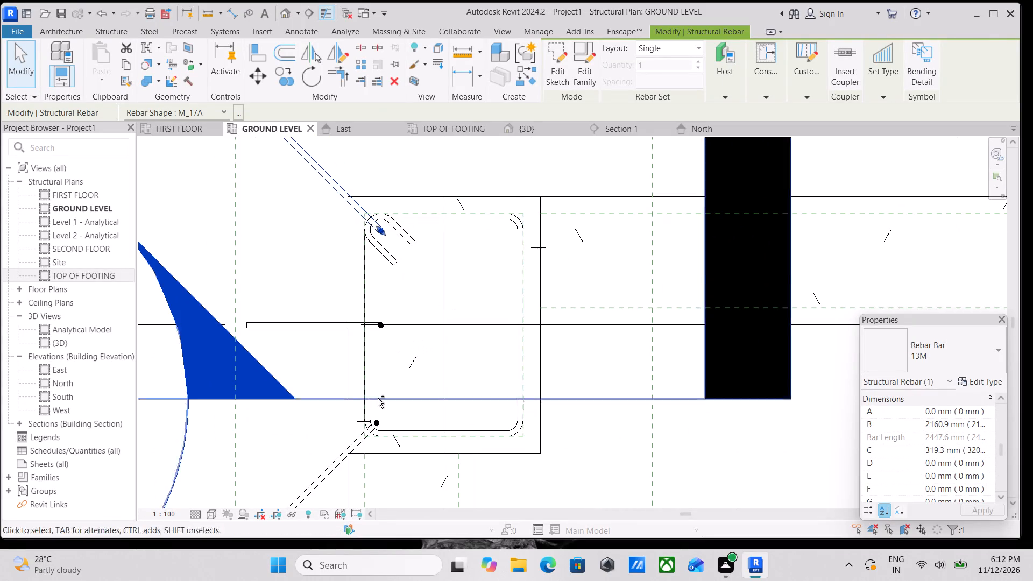
left_click(352, 444, "ctrl")
left_click(337, 192, "ctrl")
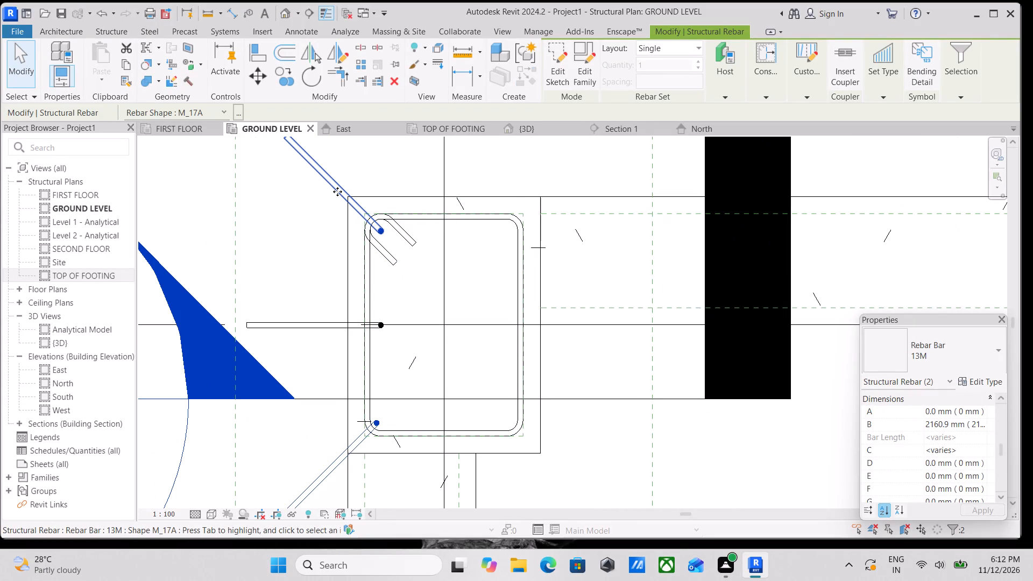
type("DM")
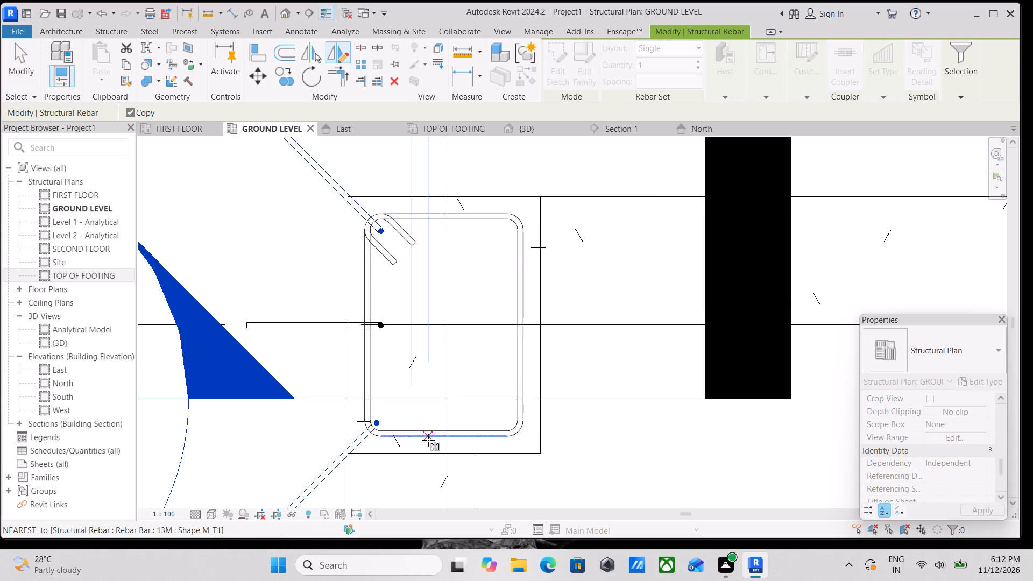
left_click(443, 427)
left_click(445, 482)
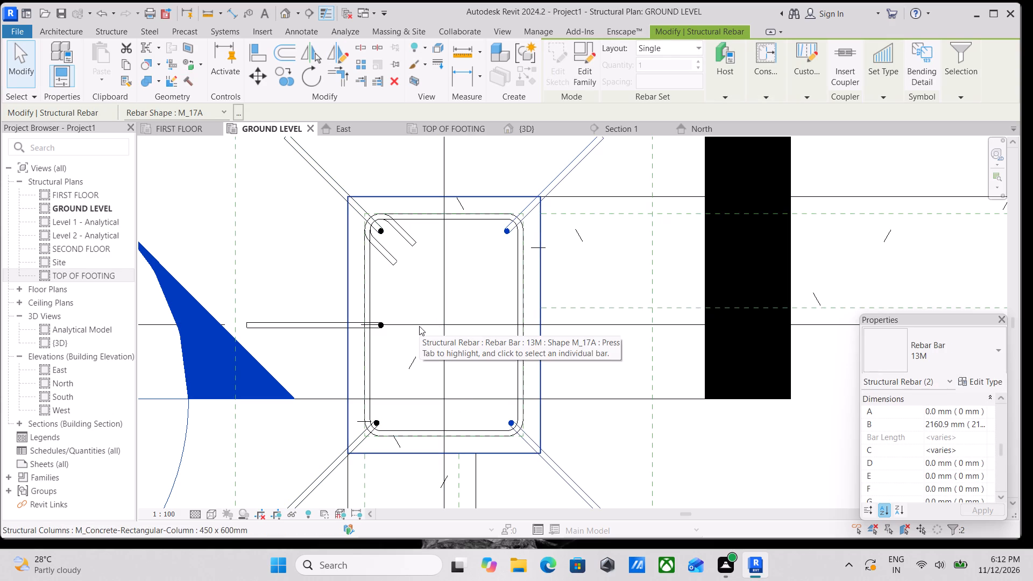
Change the layout of the middle bar on the column's left face to Fixed Number with a quantity of 3.
left_click(351, 331)
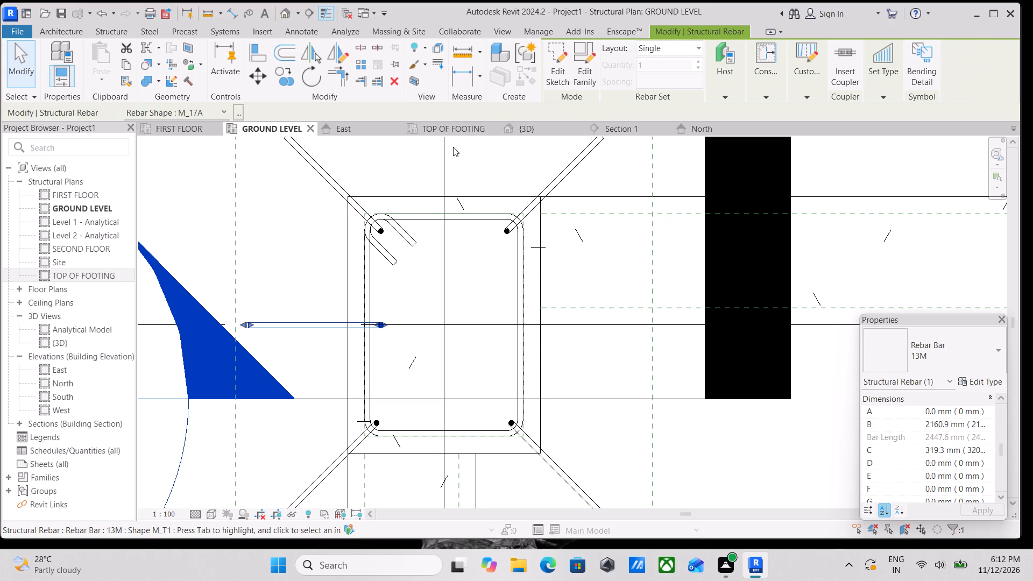
left_click(685, 49)
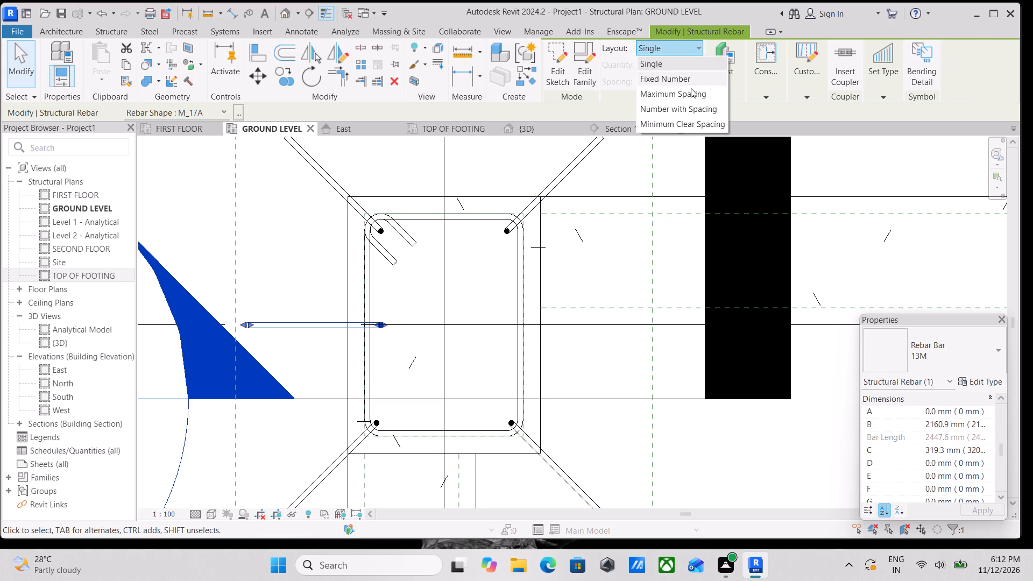
left_click(694, 80)
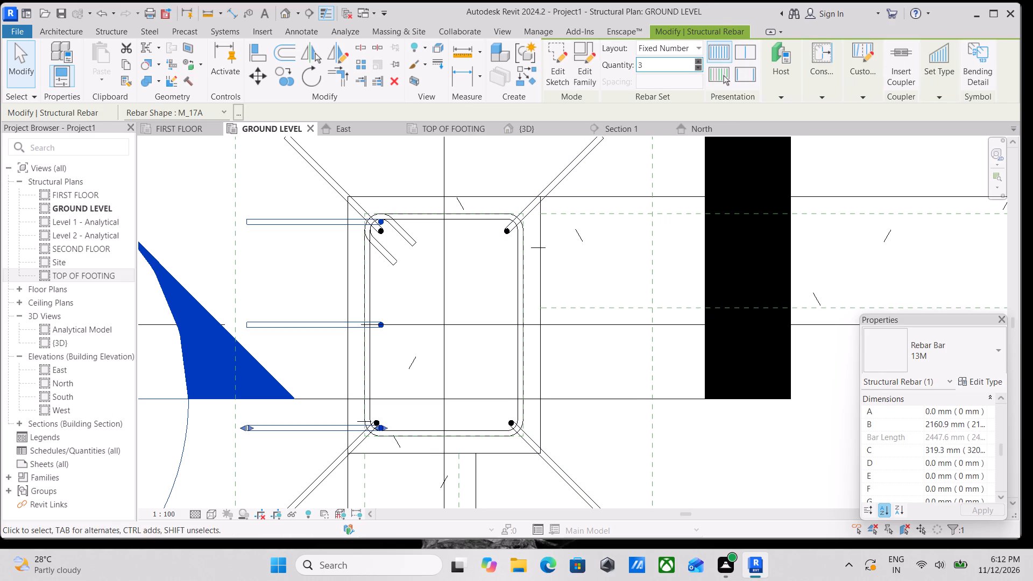
Pull both ends of the left three-bar set inward so its bars are spaced between the upper and lower corner bars.
middle_click_drag(510, 186, 545, 150)
left_click(325, 192)
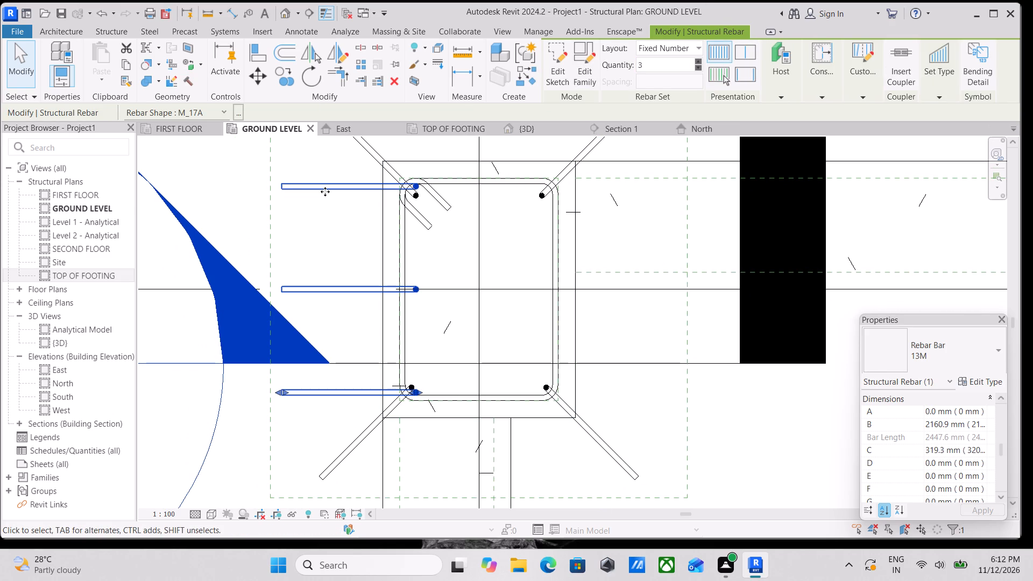
scroll(390, 221, "down", 1)
scroll(367, 372, "up", 7)
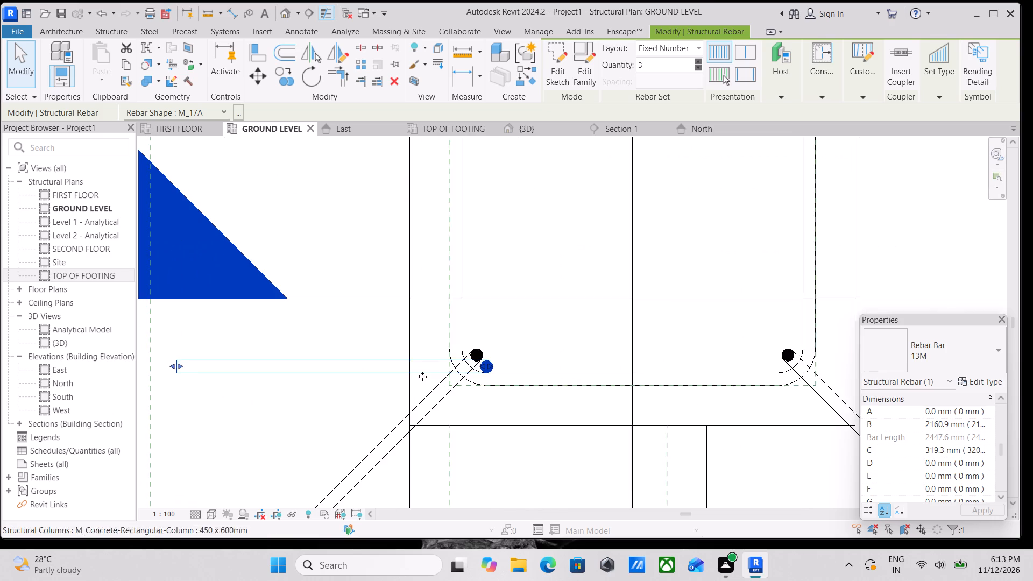
scroll(422, 376, "up", 2)
scroll(332, 362, "down", 4)
left_click(307, 371)
scroll(307, 370, "down", 2)
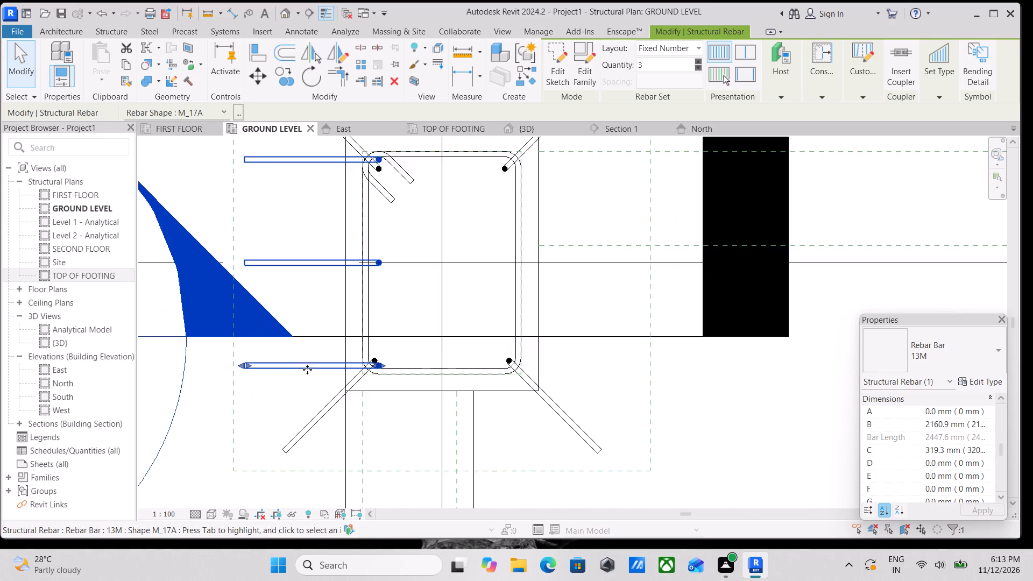
scroll(307, 370, "down", 3)
middle_click_drag(316, 359, 327, 413)
left_click(320, 242)
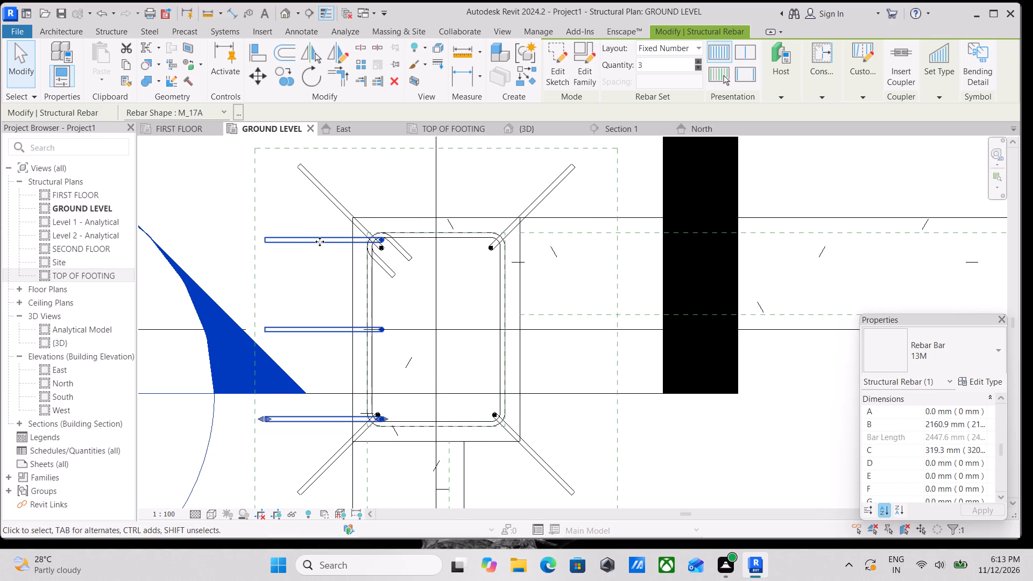
scroll(333, 240, "up", 2)
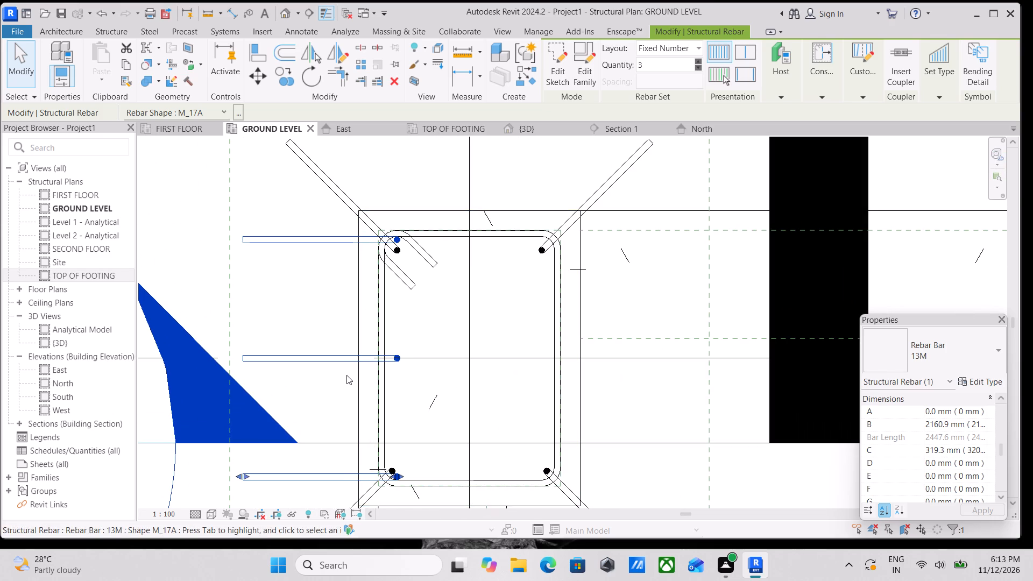
key("grave")
scroll(356, 387, "up", 2)
key("Escape")
left_click(310, 343)
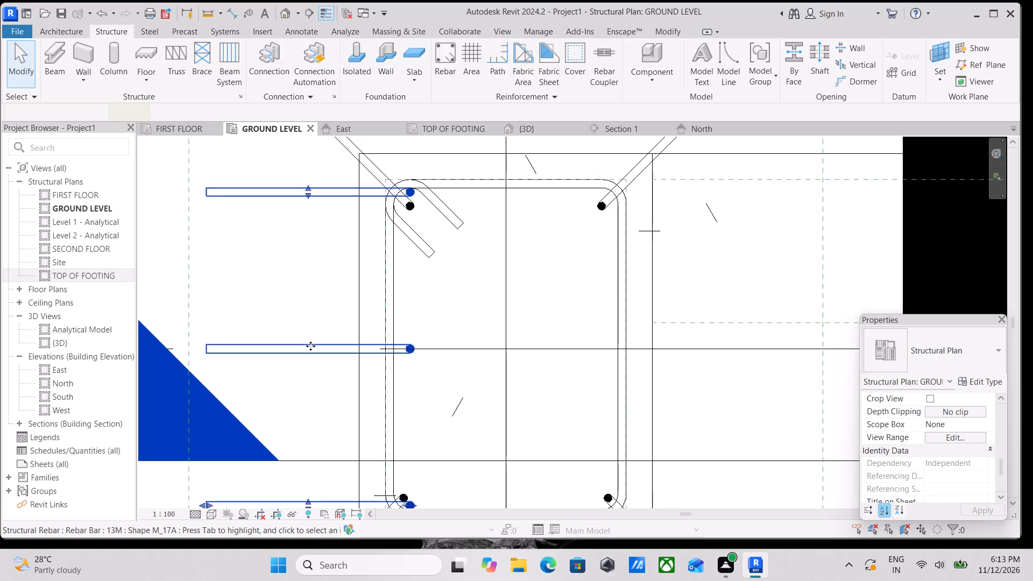
scroll(310, 346, "down", 2)
left_click_drag(307, 230, 305, 242)
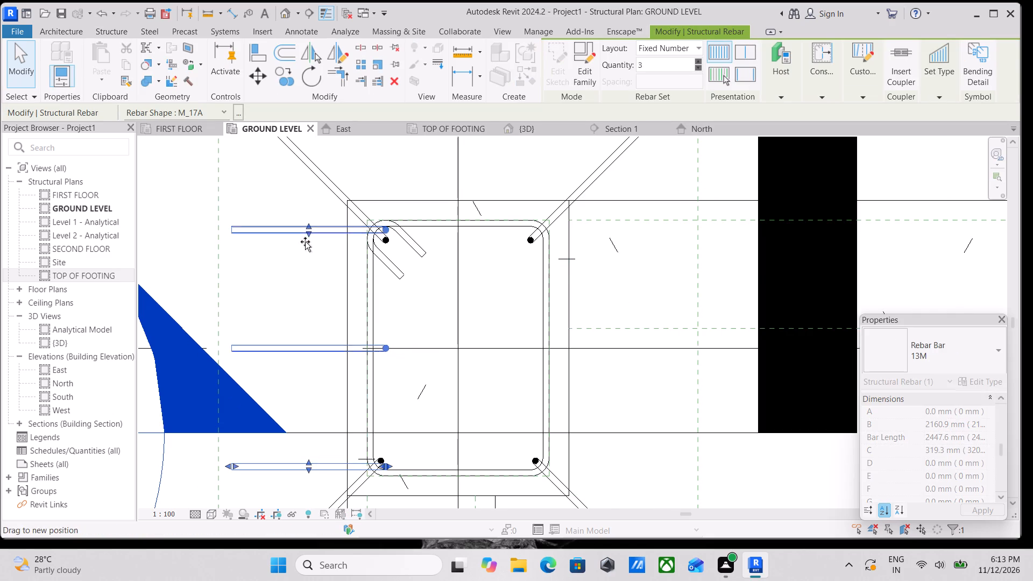
left_click_drag(305, 242, 306, 297)
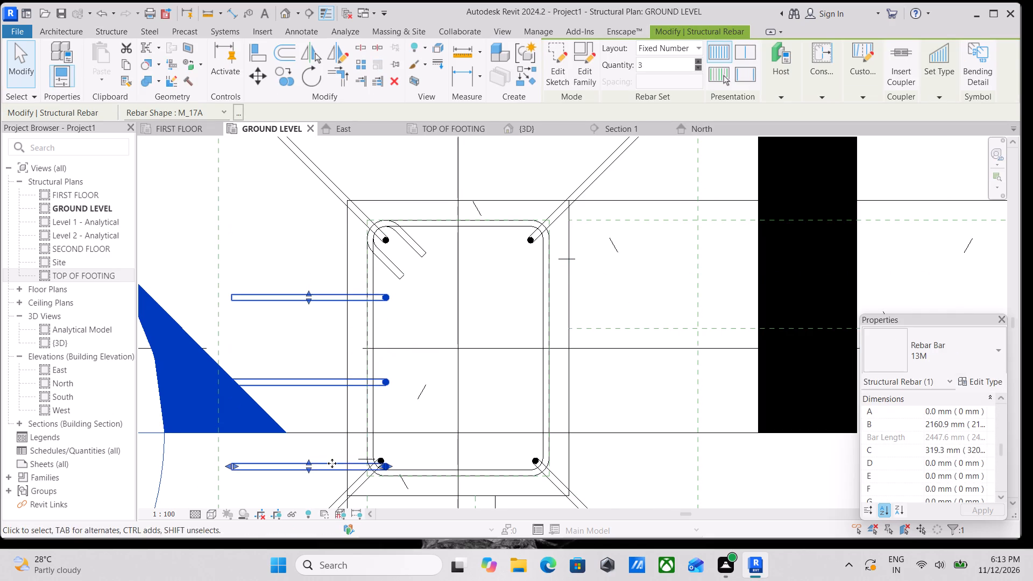
left_click_drag(307, 458, 321, 415)
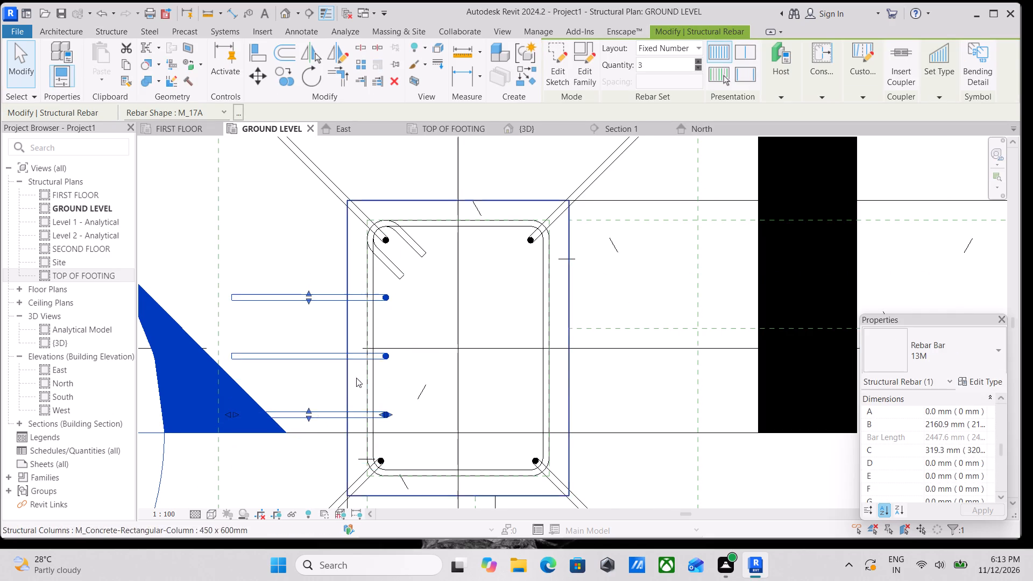
Mirror a copy of the left three-bar set across the column's vertical centreline onto the right face.
scroll(377, 352, "down", 1)
middle_click(378, 351)
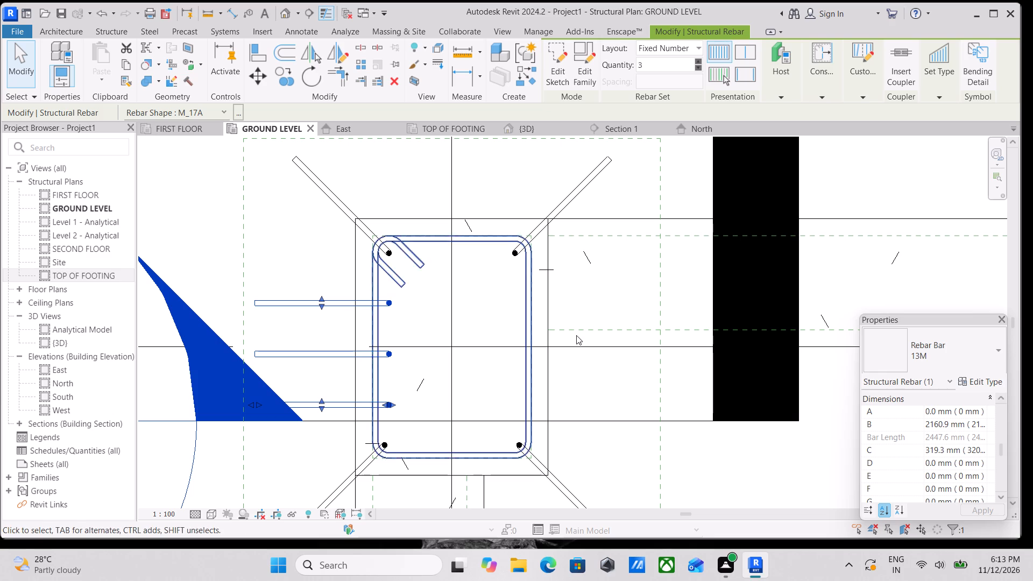
scroll(395, 305, "down", 2)
middle_click_drag(413, 300, 392, 263)
scroll(446, 292, "up", 2)
middle_click_drag(443, 290, 416, 296)
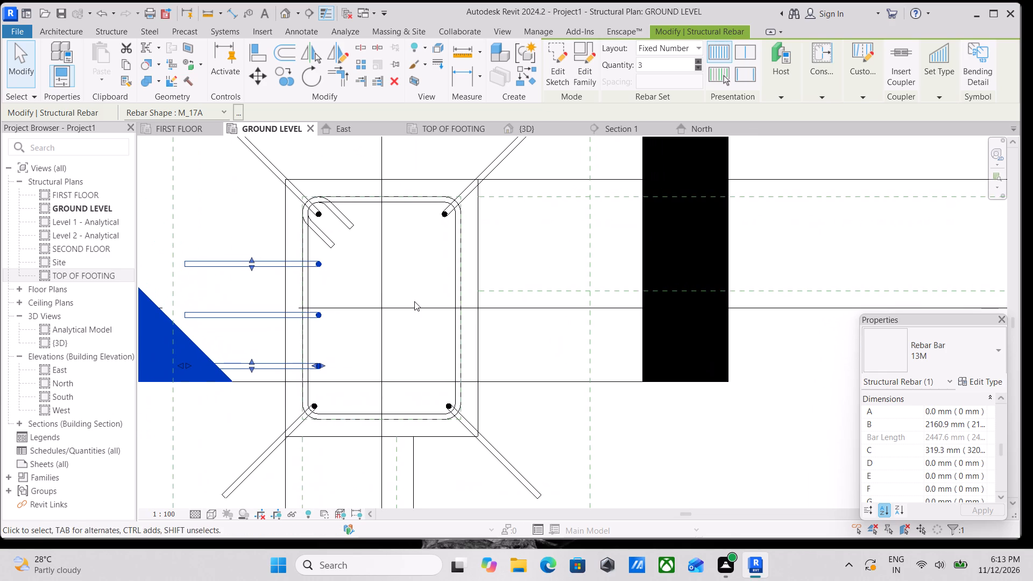
type("DM")
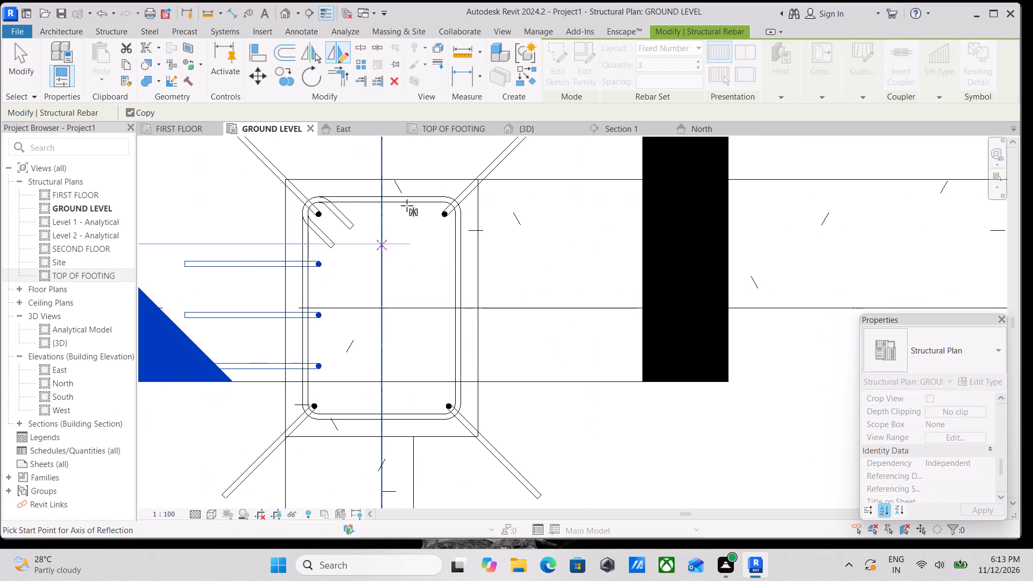
left_click(385, 200)
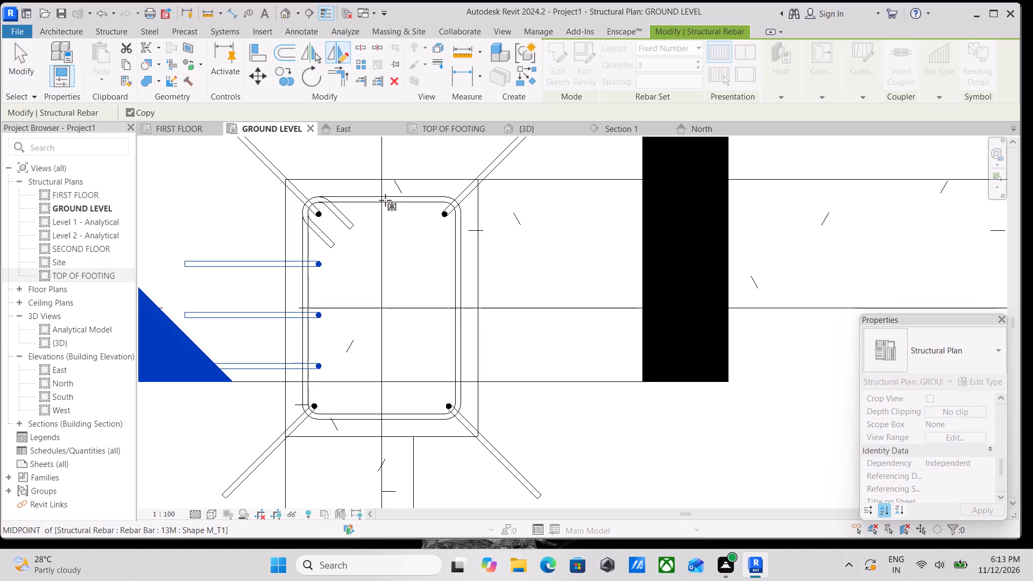
left_click(383, 311)
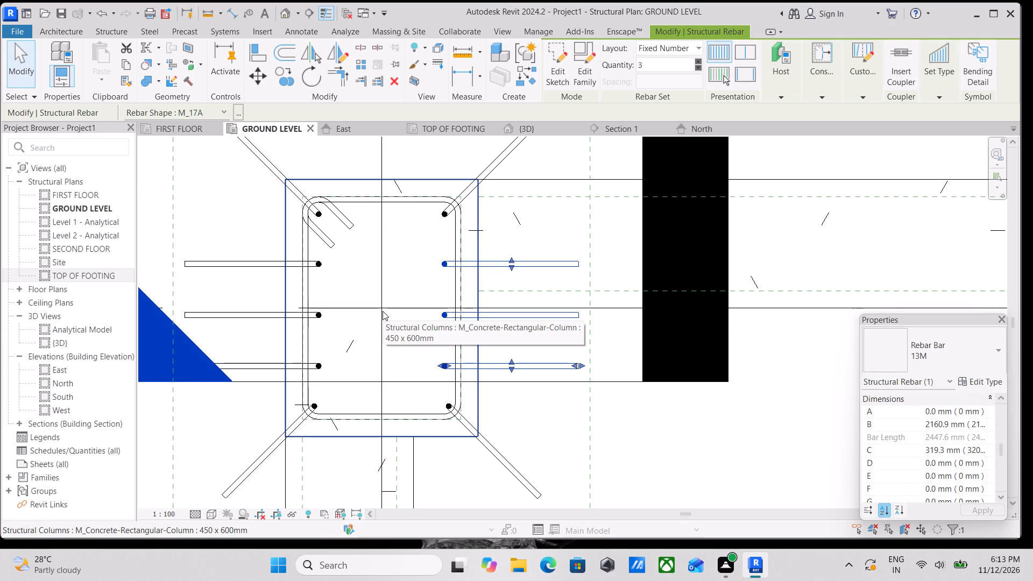
key("Escape")
key("Escape")
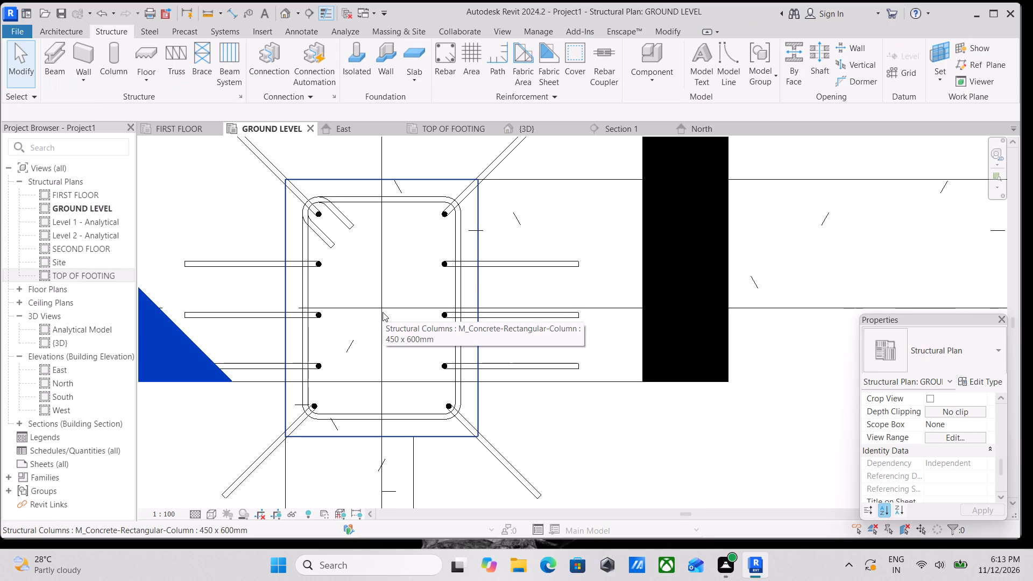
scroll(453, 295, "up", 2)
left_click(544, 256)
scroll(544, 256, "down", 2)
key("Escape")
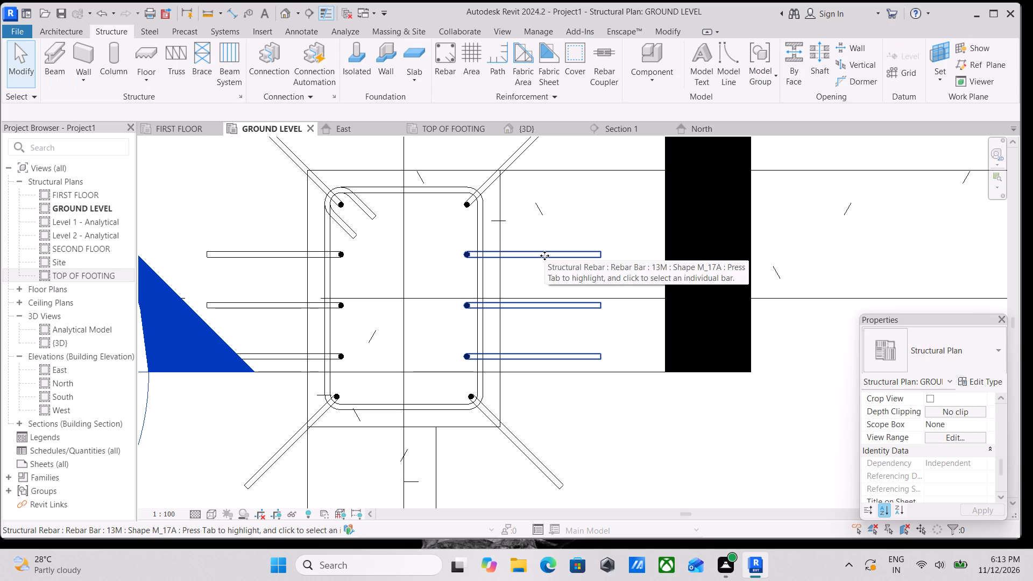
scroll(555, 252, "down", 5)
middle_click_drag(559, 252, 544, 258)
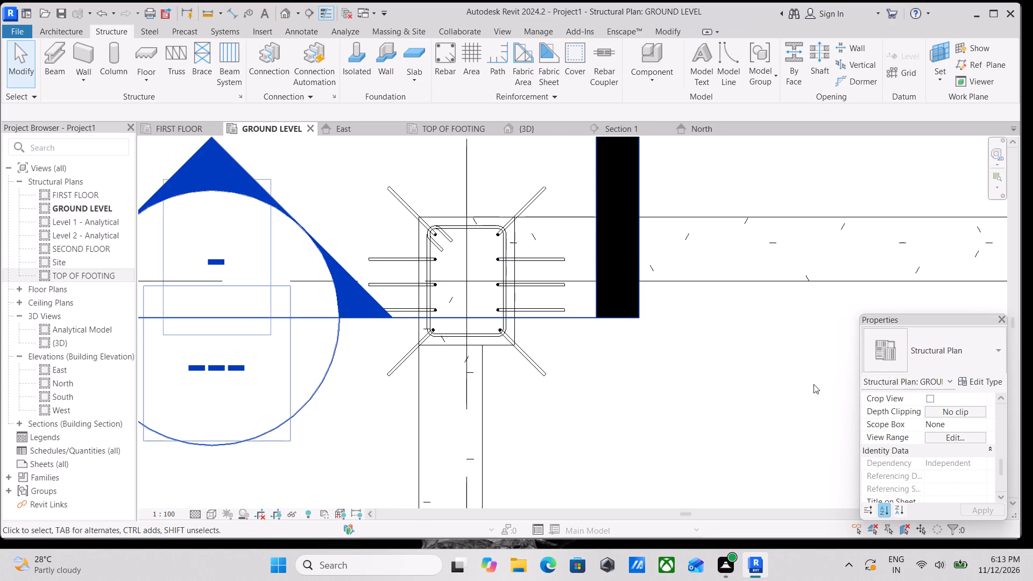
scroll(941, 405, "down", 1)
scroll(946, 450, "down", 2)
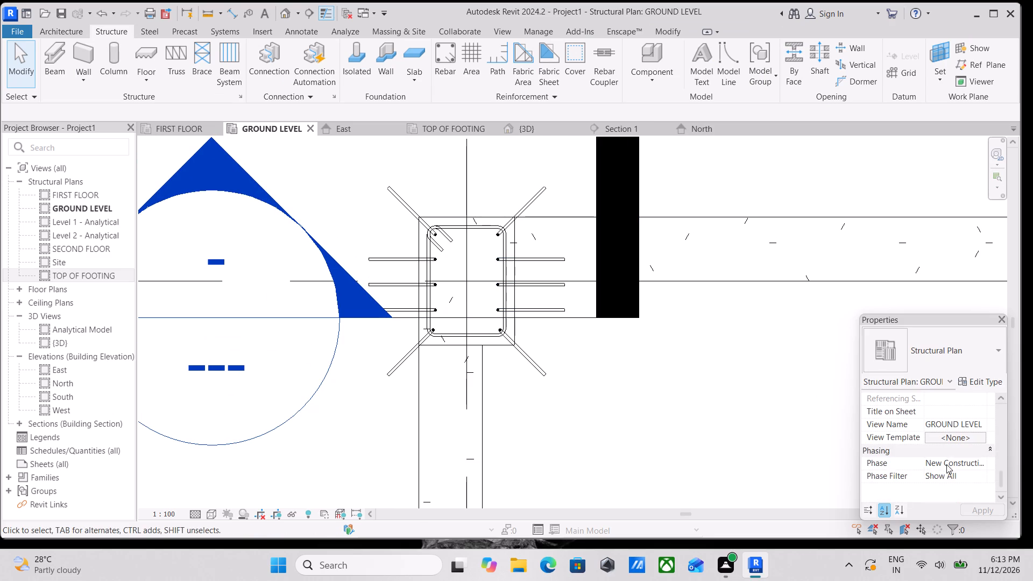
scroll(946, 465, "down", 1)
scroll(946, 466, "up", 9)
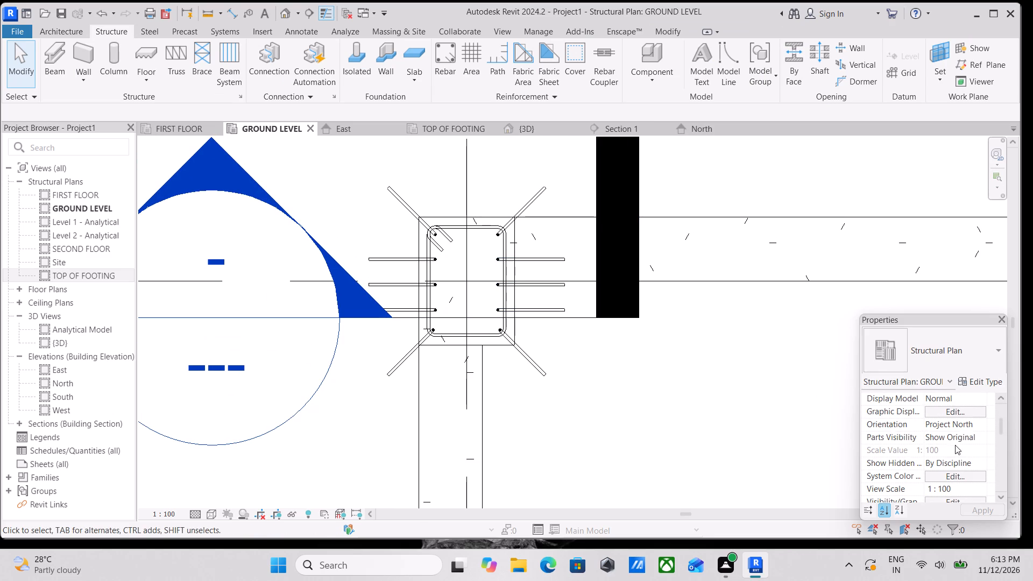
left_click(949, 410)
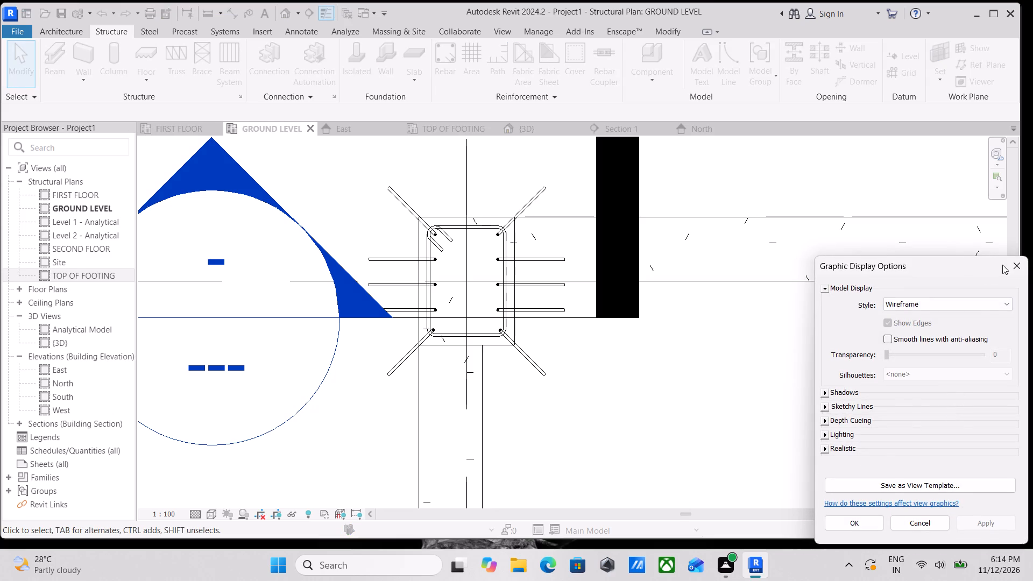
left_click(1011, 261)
Set the three-bar set on the column's right face to show unobscured in the {3D} view.
left_click(549, 256)
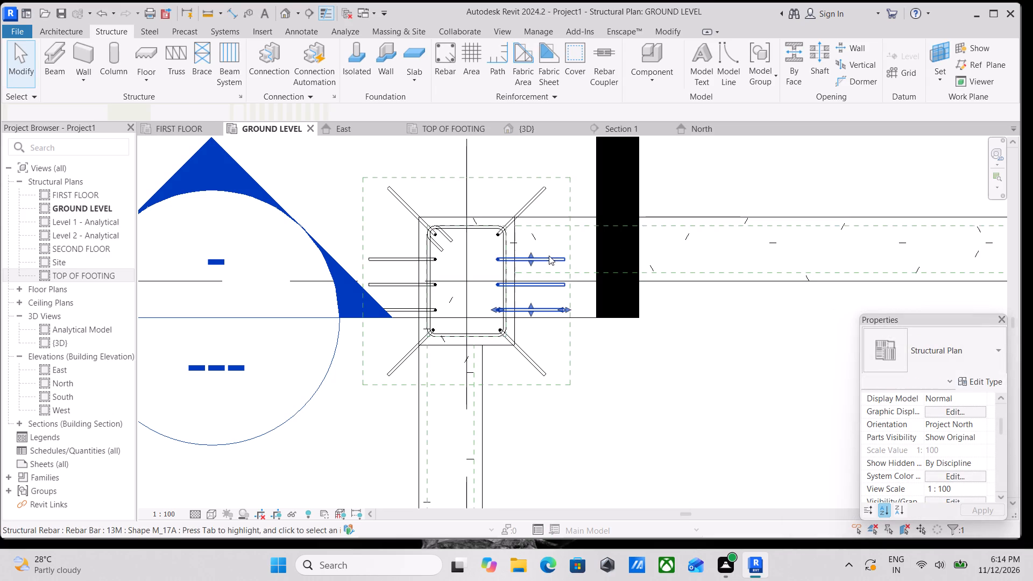
scroll(954, 467, "down", 3)
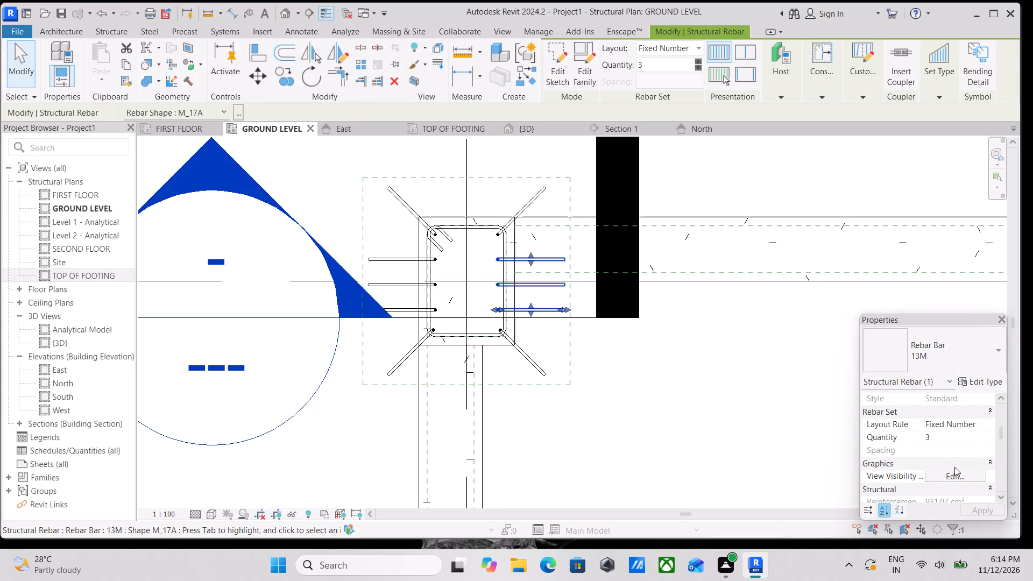
scroll(954, 466, "down", 1)
left_click(962, 446)
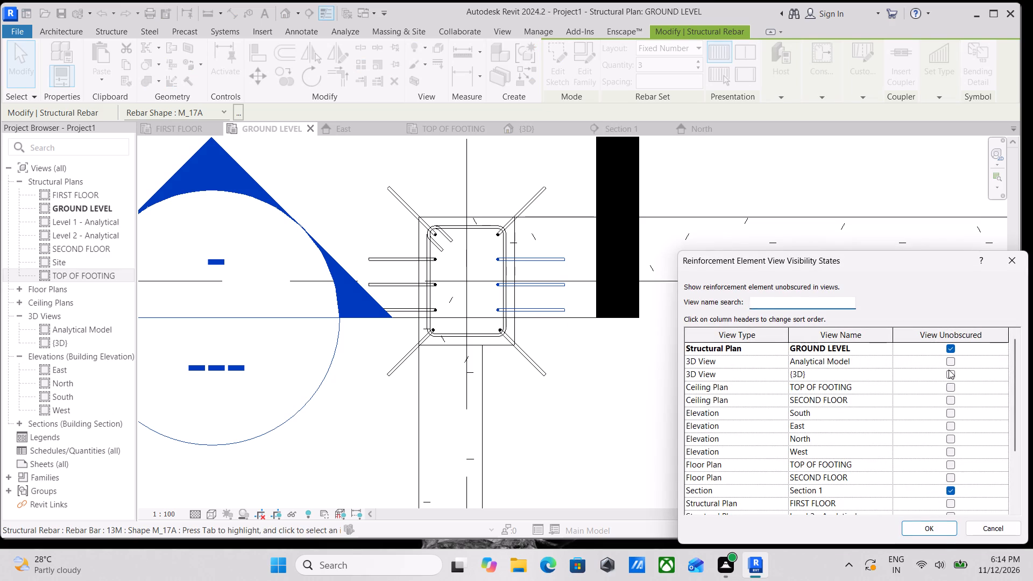
left_click(949, 370)
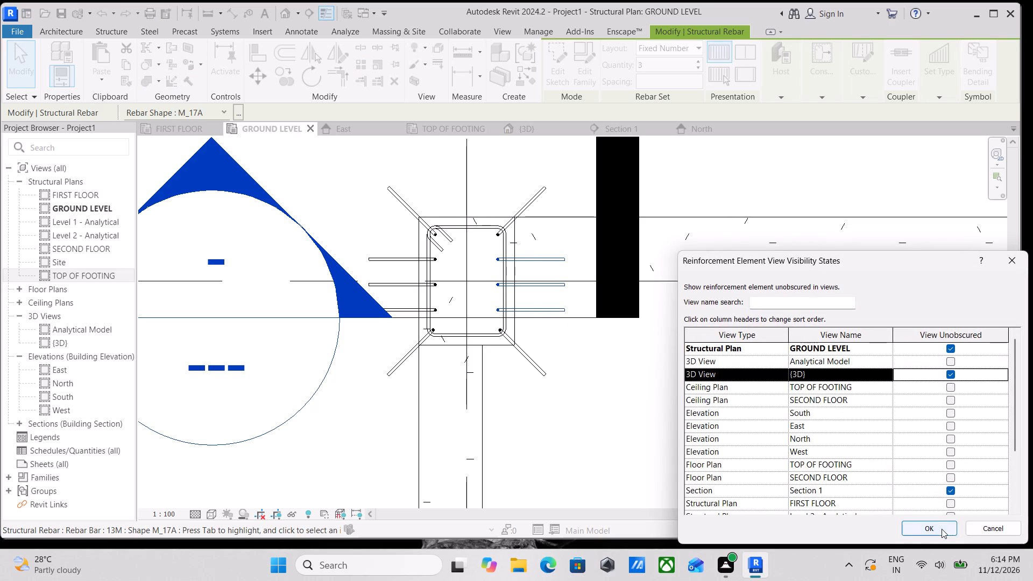
left_click(942, 529)
Set the three-bar set on the column's left face to show unobscured in the {3D} view.
middle_click_drag(650, 295, 720, 355)
scroll(555, 304, "up", 3)
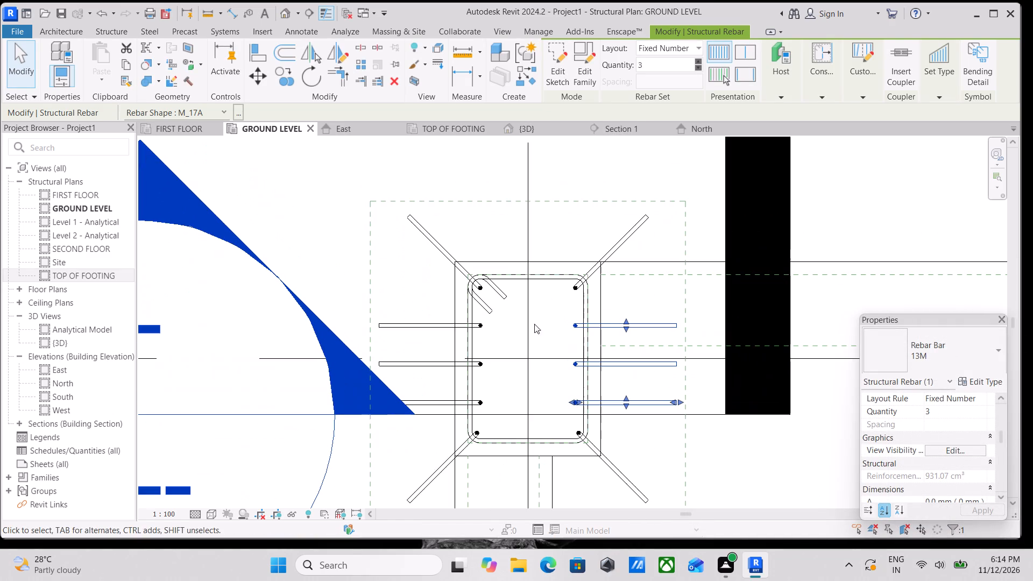
left_click(442, 330)
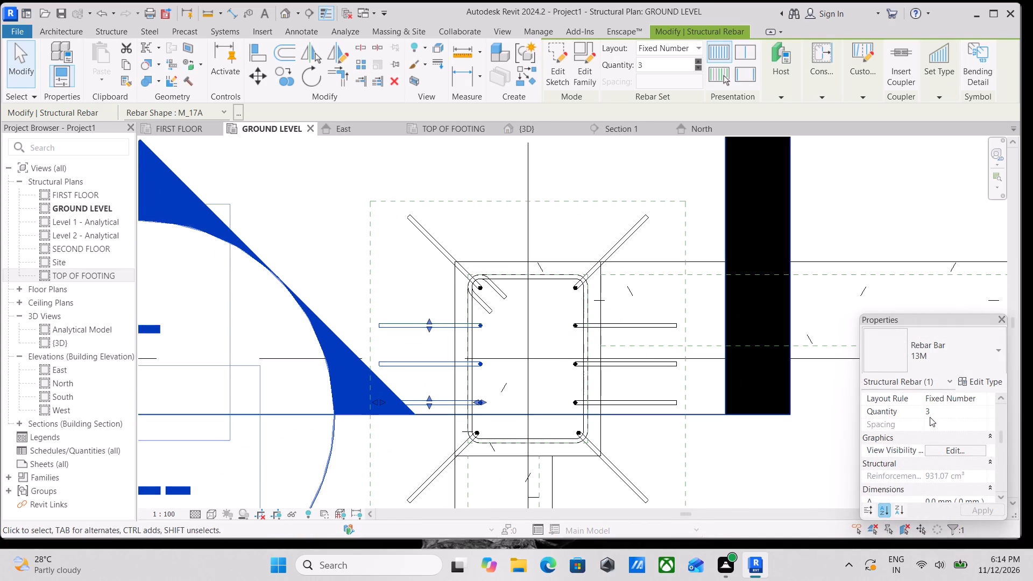
left_click(951, 451)
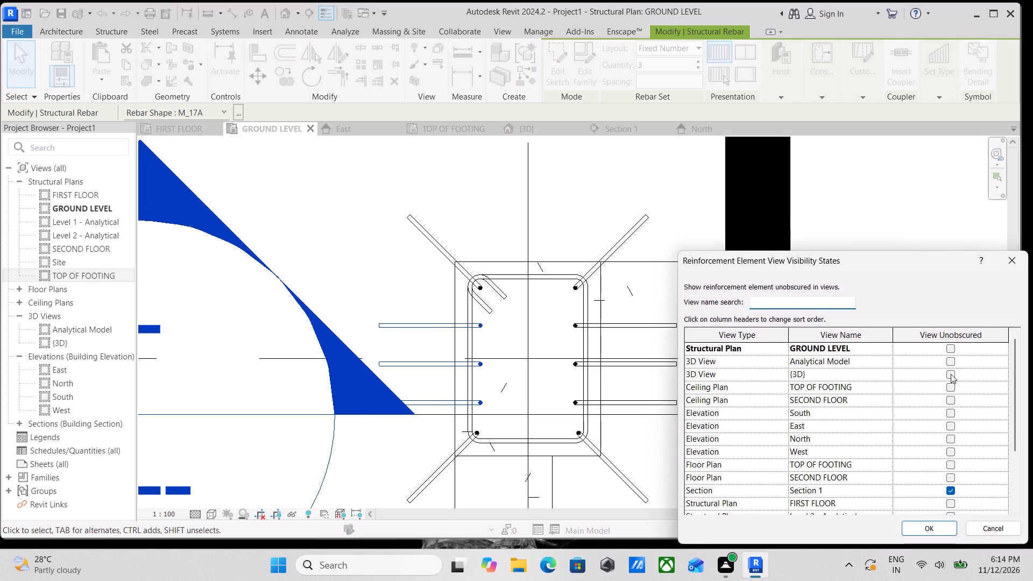
left_click(950, 370)
left_click(922, 526)
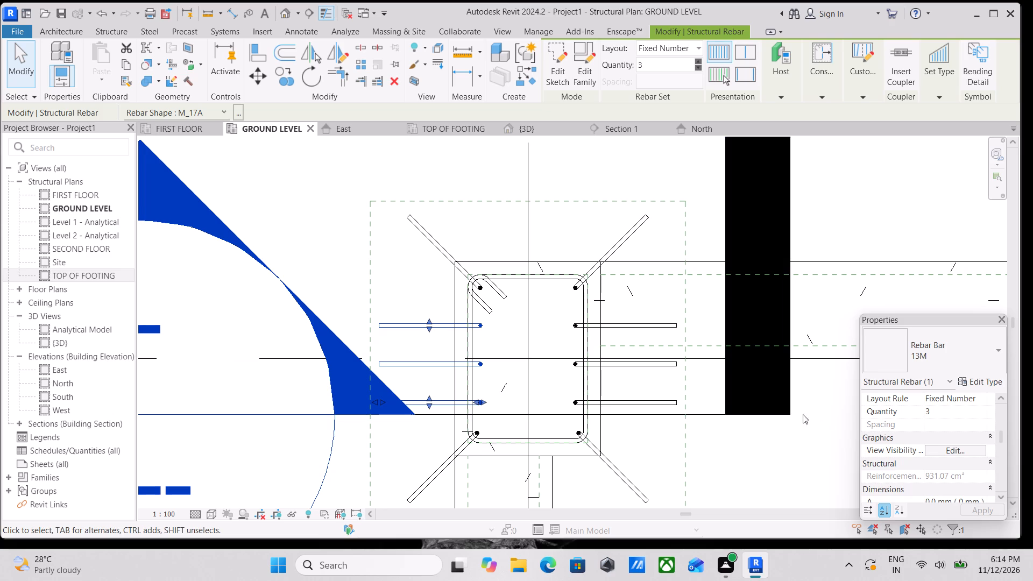
Check the vertical bars around the column section at ground level, selecting the right-face set and the two lower corner bars.
scroll(650, 410, "down", 1)
middle_click_drag(649, 409, 704, 380)
scroll(602, 340, "up", 2)
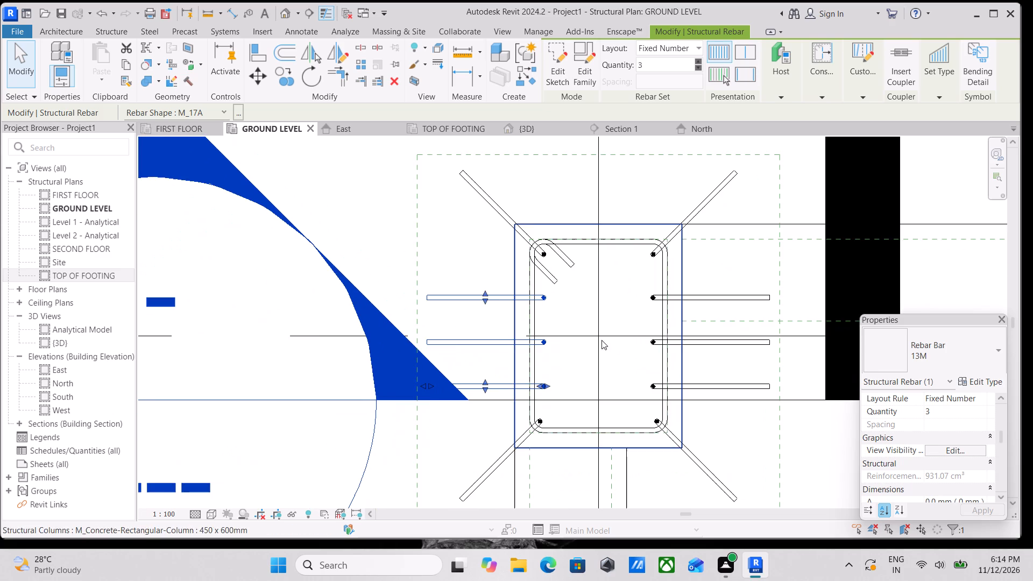
left_click(684, 301)
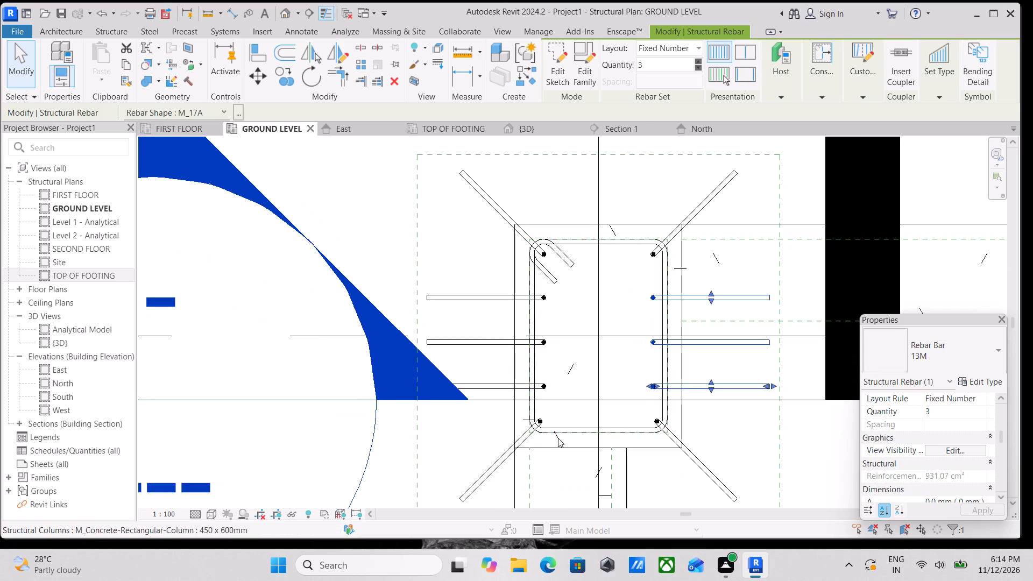
left_click(512, 450)
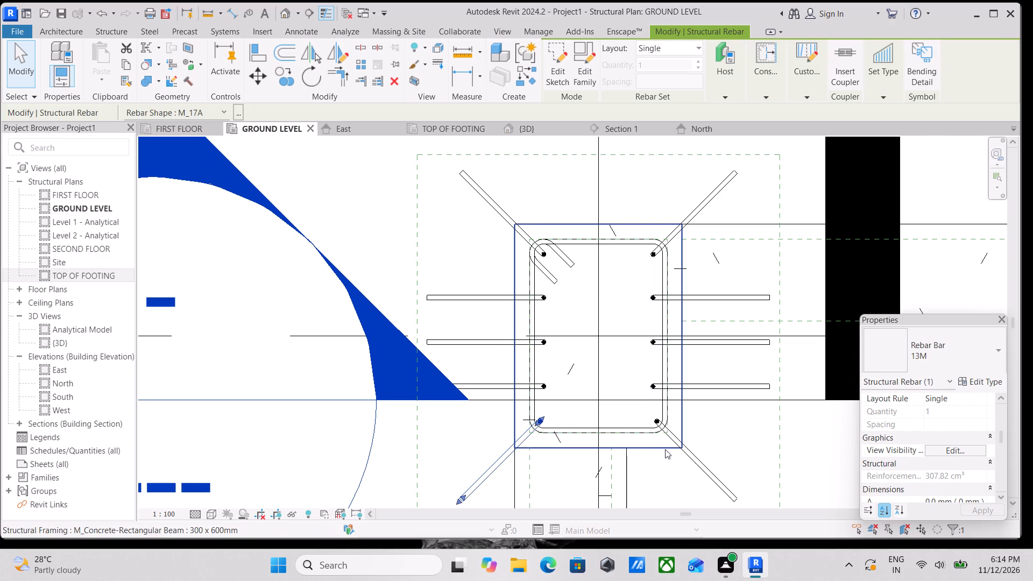
left_click(678, 448)
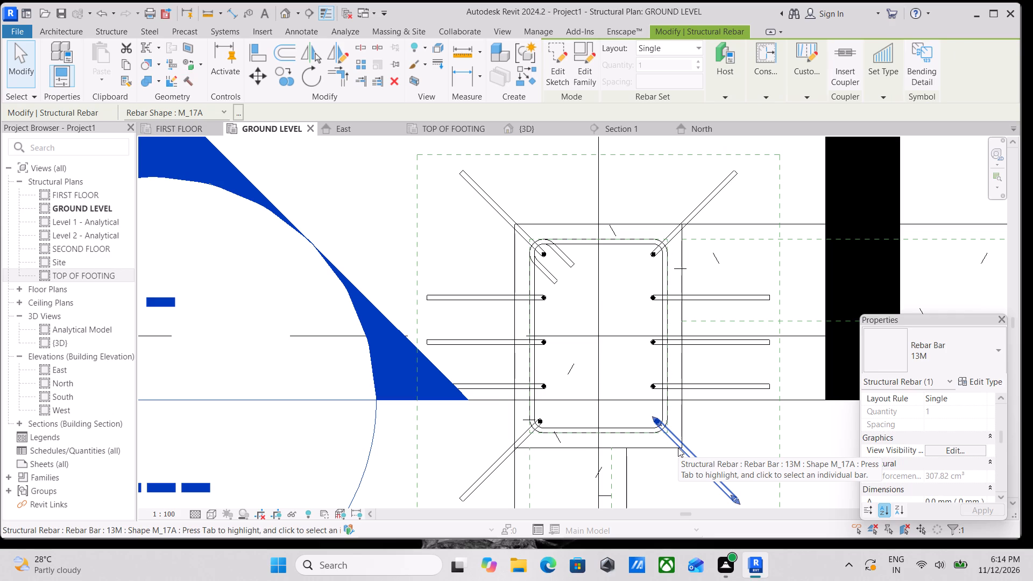
scroll(698, 341, "down", 1)
middle_click_drag(698, 341, 611, 341)
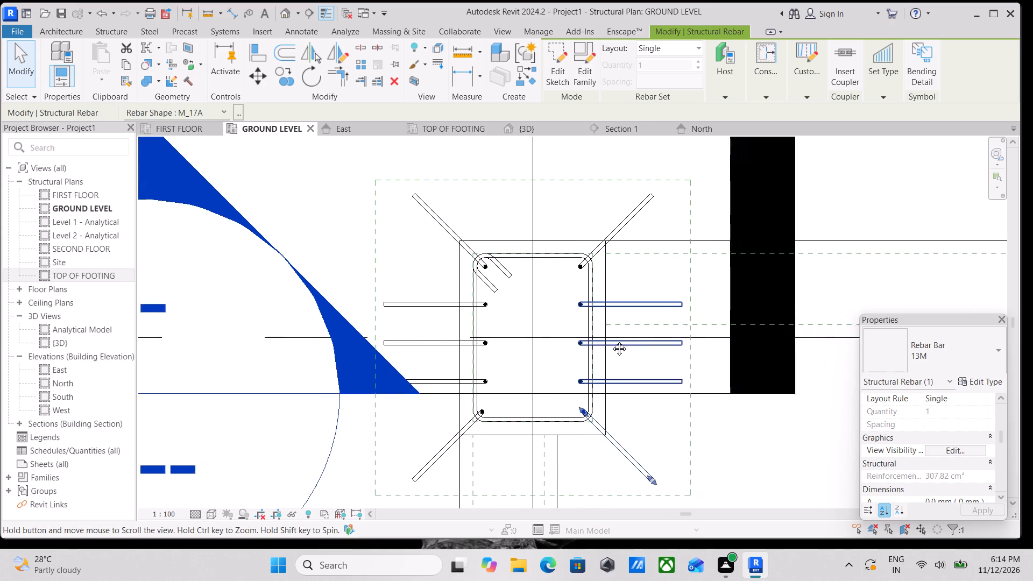
middle_click_drag(611, 341, 590, 337)
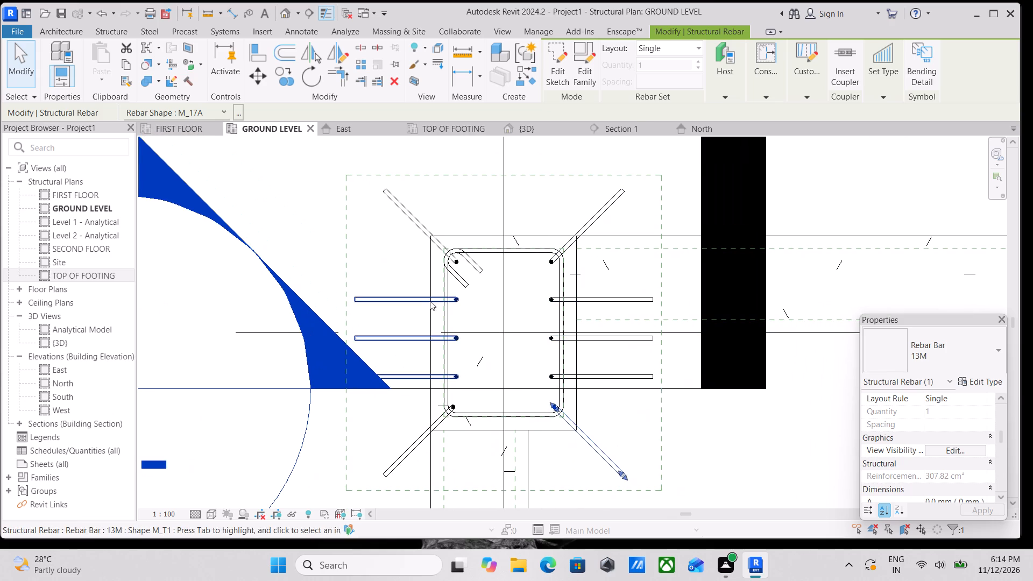
In the {3D} view, distribute the column's top stirrup along the column height using the Maximum Spacing layout at 120 mm.
left_click(528, 126)
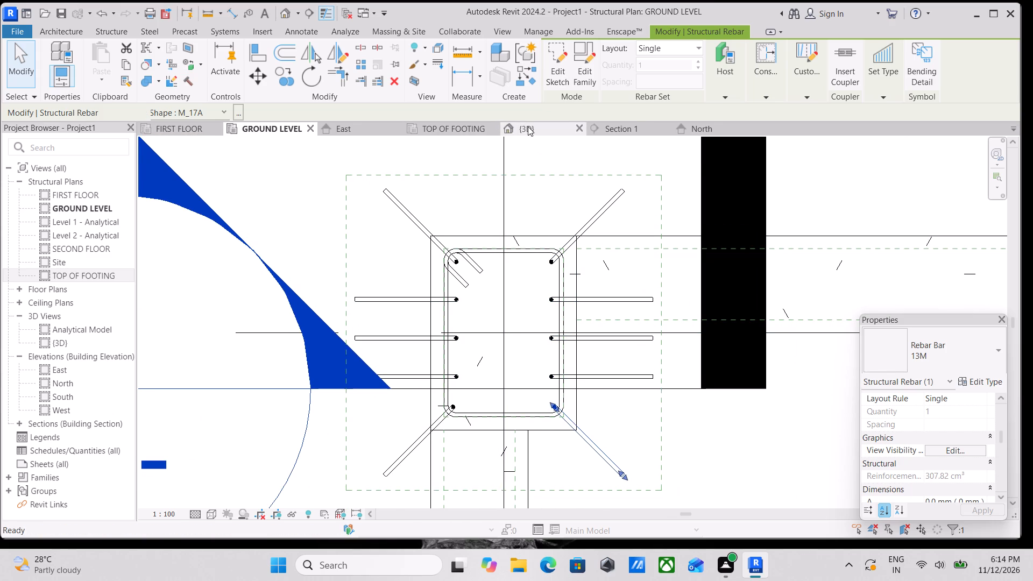
scroll(507, 223, "down", 4)
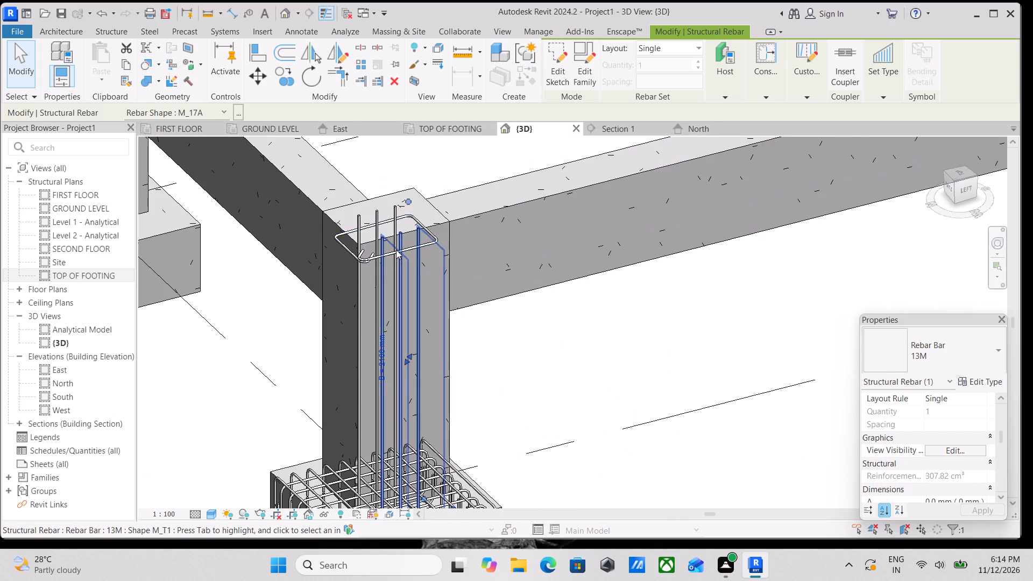
scroll(395, 250, "up", 2)
left_click(427, 246)
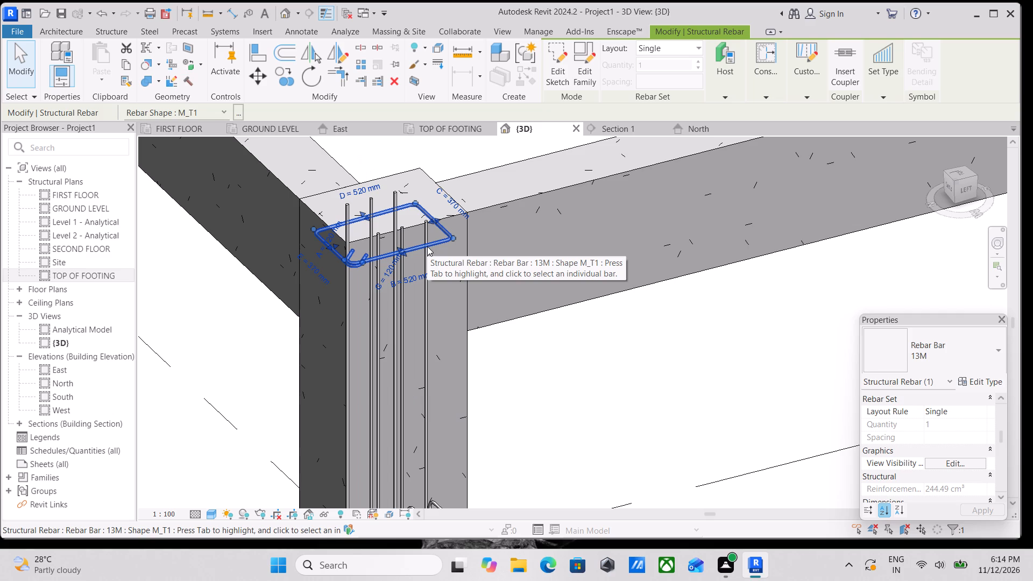
scroll(544, 199, "down", 3)
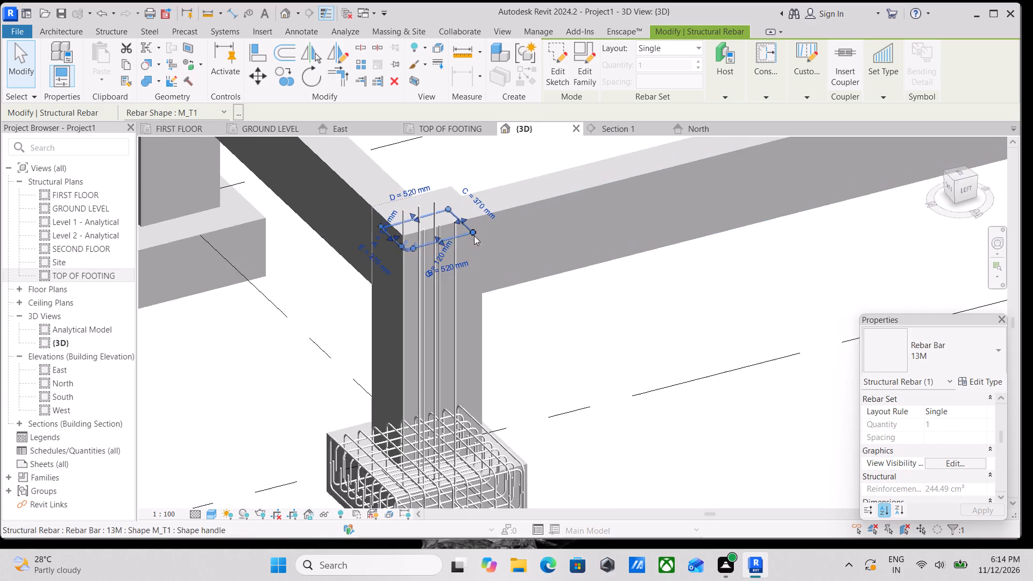
scroll(474, 236, "down", 2)
middle_click_drag(539, 233, 440, 224)
scroll(440, 224, "down", 5)
middle_click_drag(574, 278, 487, 294)
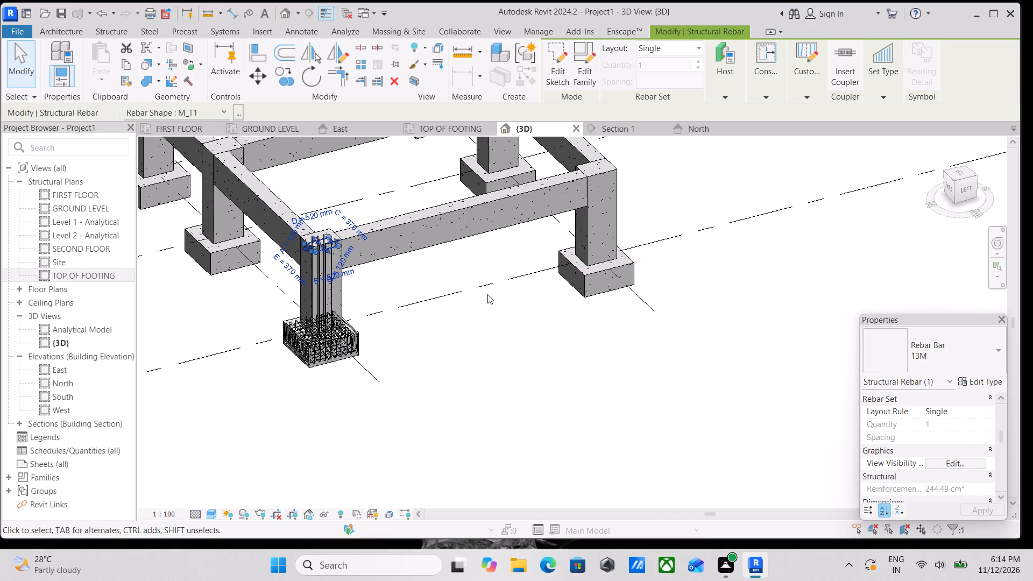
scroll(515, 272, "down", 3)
scroll(388, 277, "up", 16)
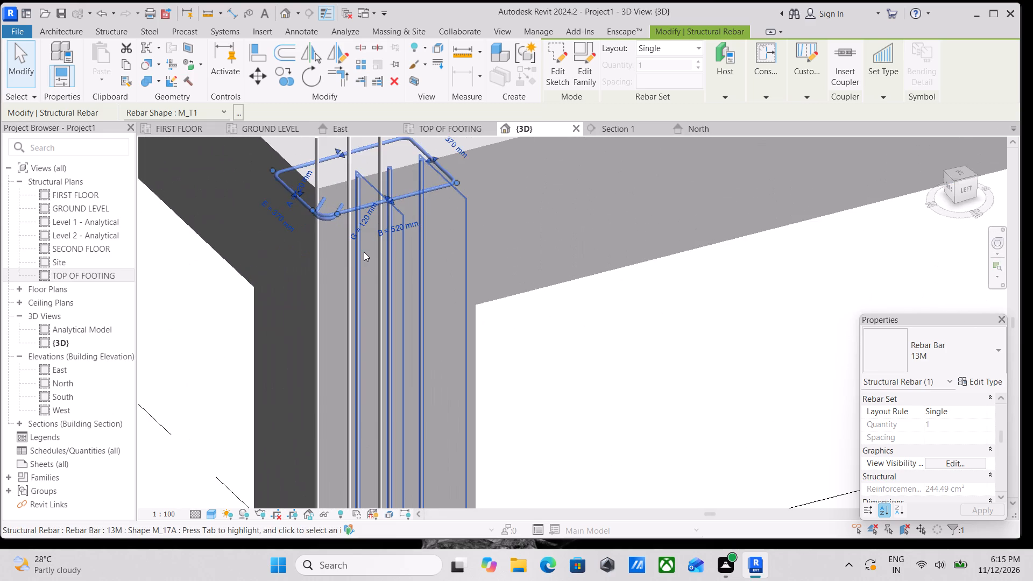
scroll(364, 252, "down", 7)
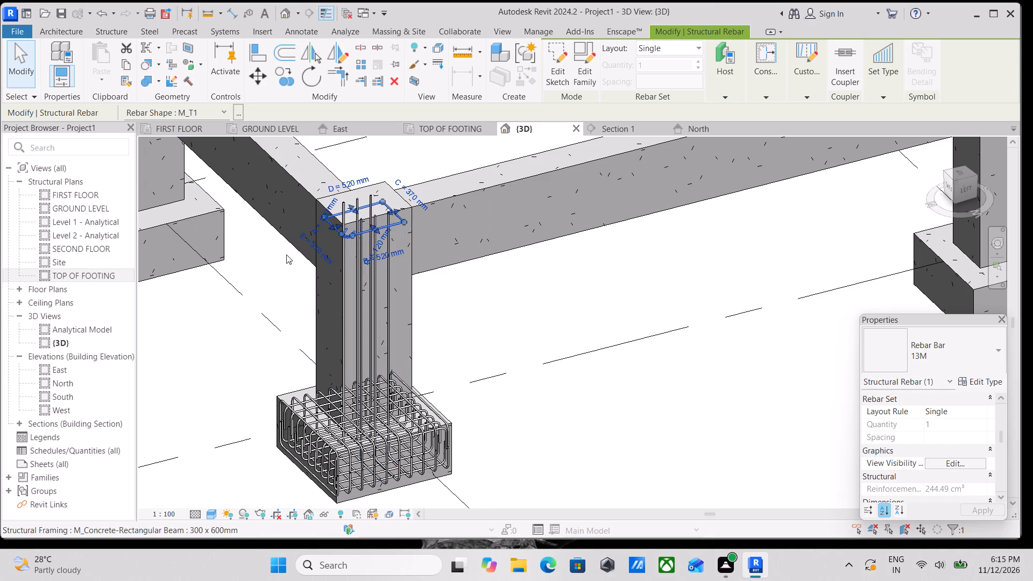
scroll(376, 212, "up", 5)
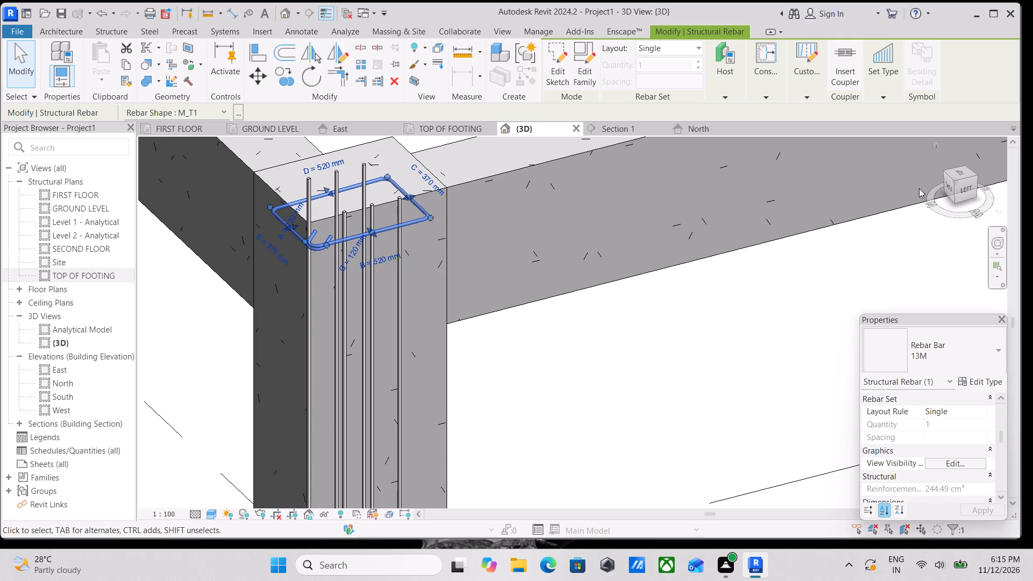
left_click(966, 193)
scroll(687, 348, "up", 1)
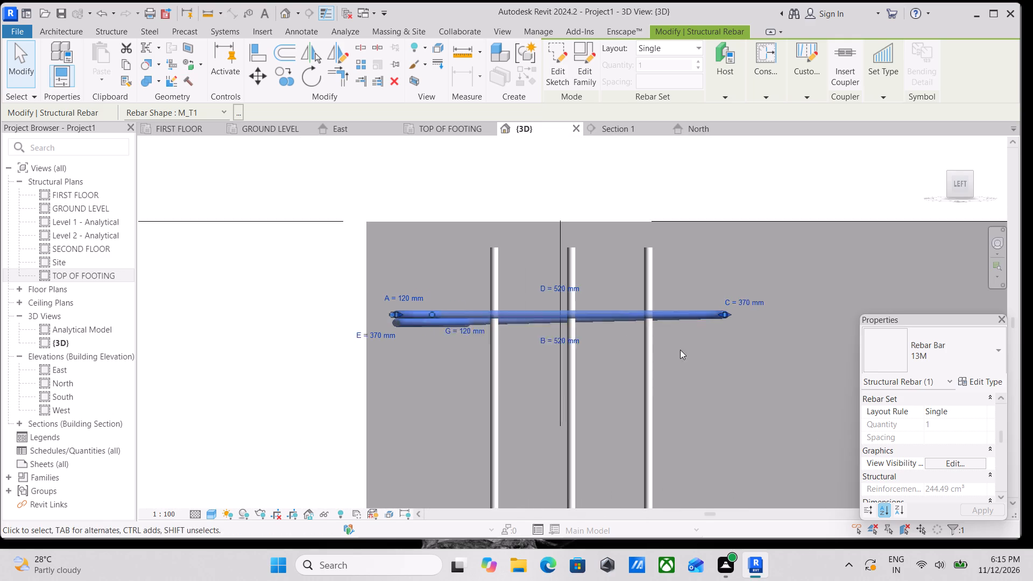
scroll(680, 350, "up", 1)
scroll(663, 339, "down", 3)
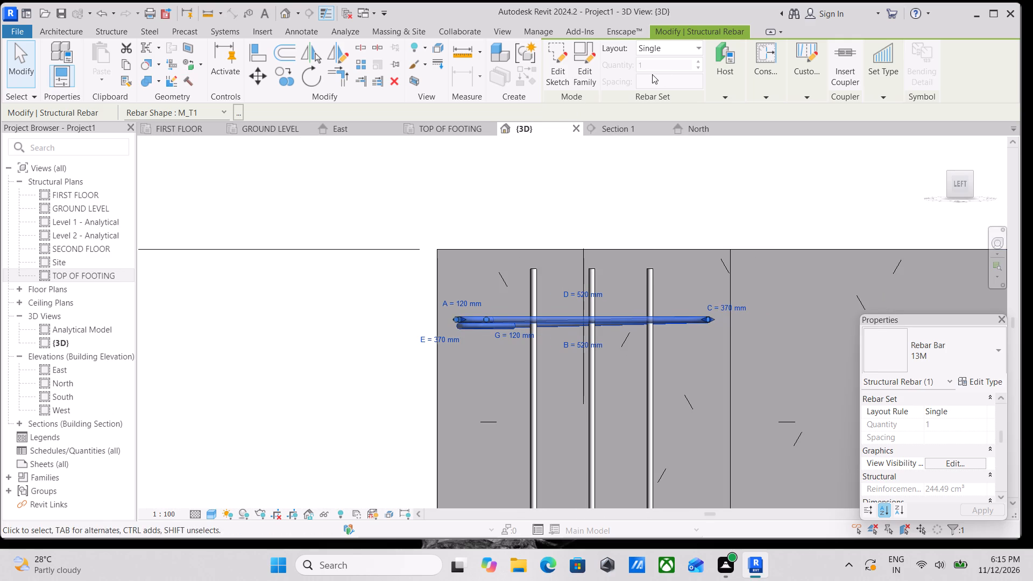
left_click(688, 47)
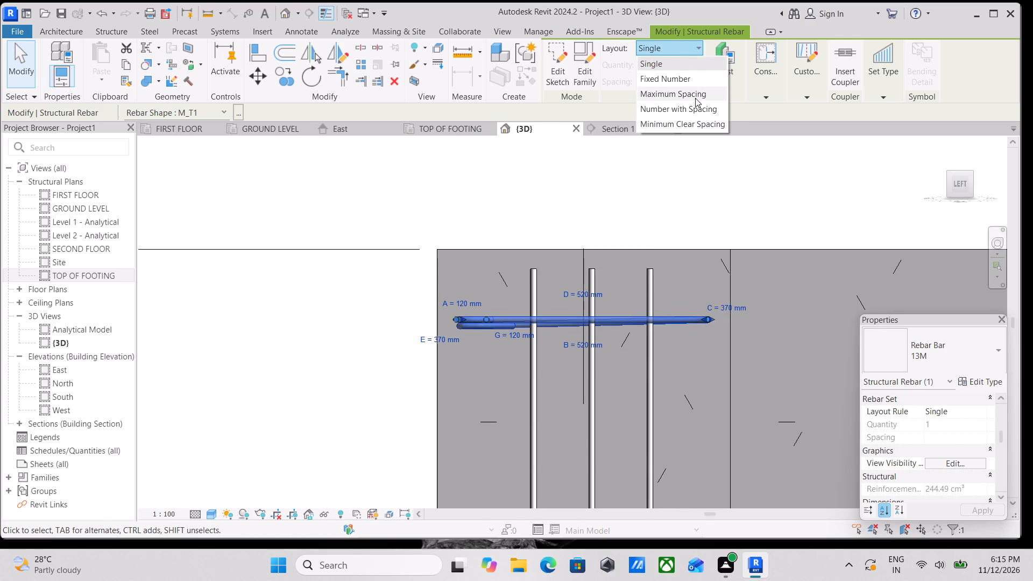
left_click(696, 97)
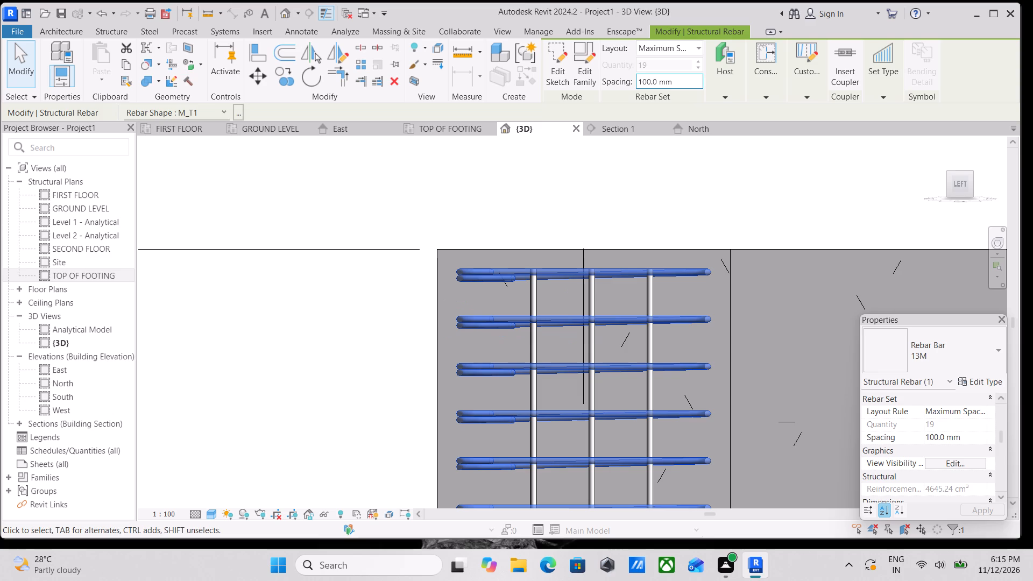
left_click_drag(691, 85, 597, 88)
type("12")
type("0MM")
key("Return")
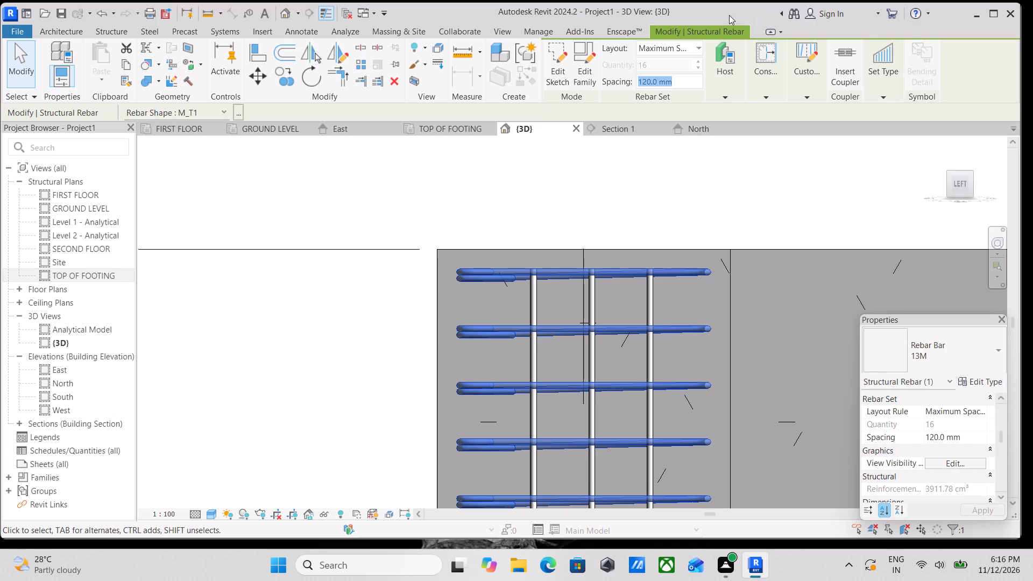
Examine the stirrup set along the column from the side and from the back-left corner.
scroll(622, 185, "down", 12)
middle_click_drag(600, 229, 665, 273)
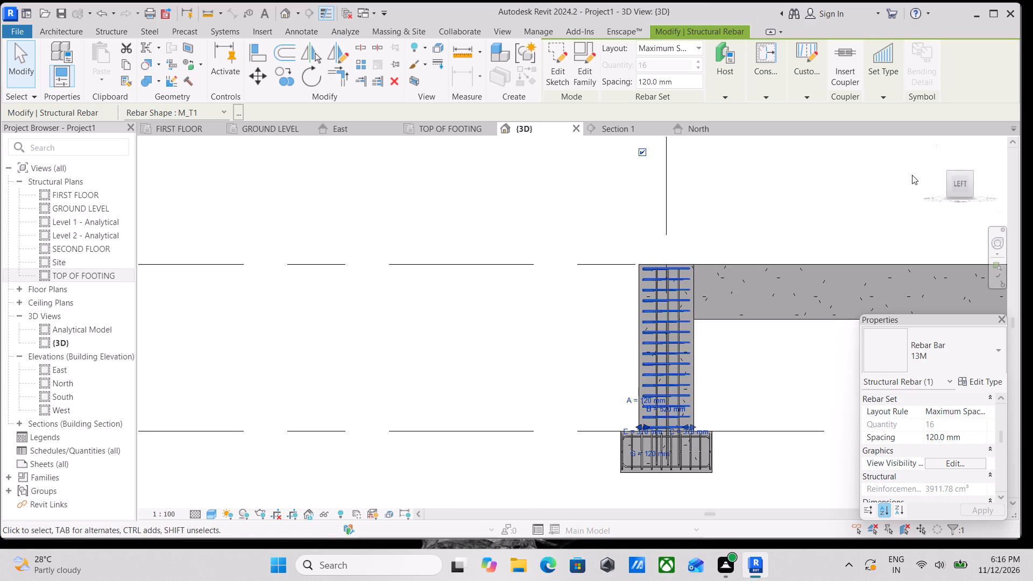
left_click(947, 174)
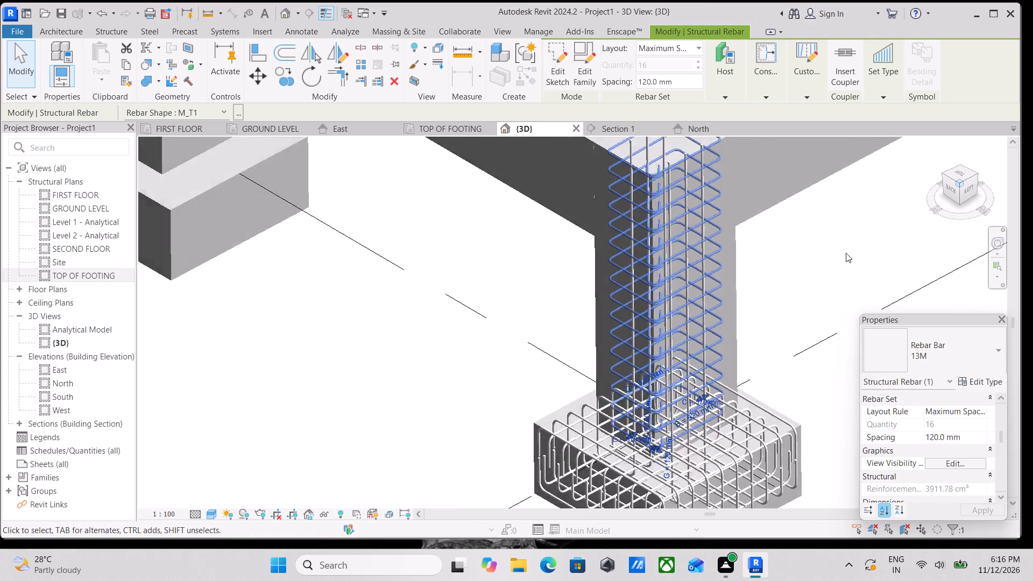
scroll(819, 257, "down", 3)
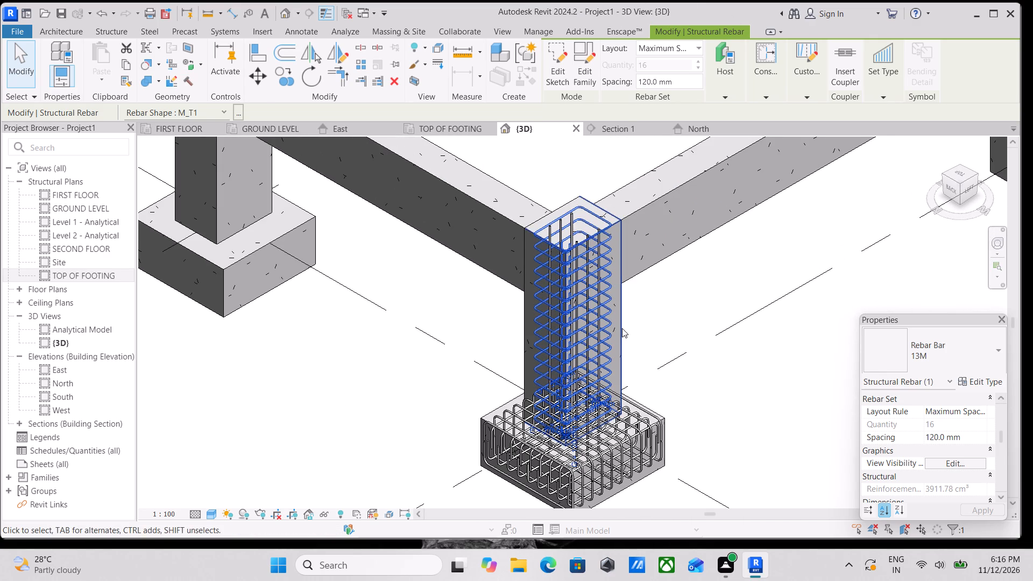
left_click(622, 328)
scroll(663, 310, "down", 2)
middle_click_drag(663, 310, 681, 254)
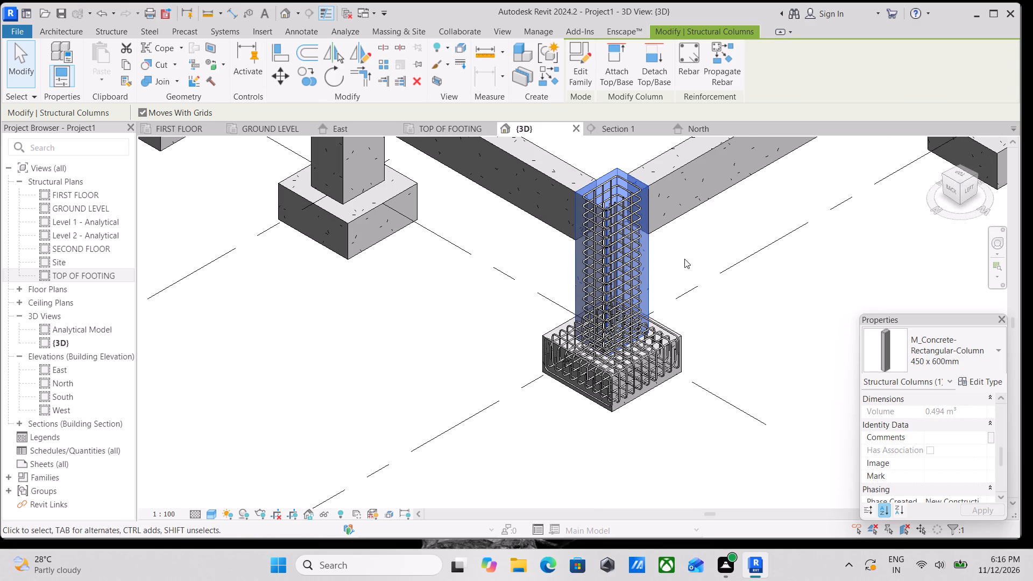
middle_click_drag(684, 280, 670, 276)
scroll(671, 272, "down", 4)
scroll(677, 311, "up", 3)
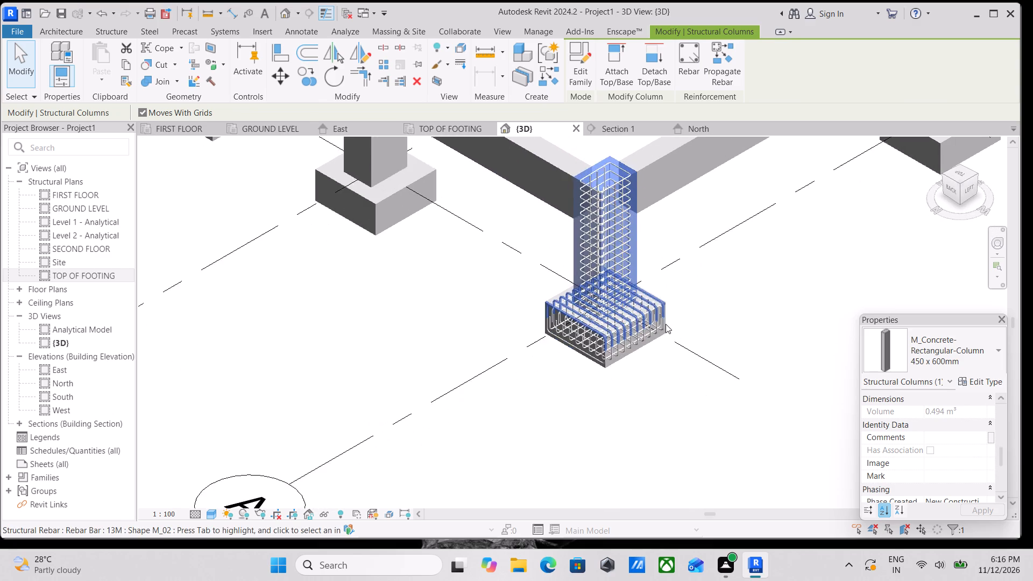
Start propagating the rebar of the reinforced 1M x 1M x 450MM footing, aligned by host, to the other corner footing on grid A.
scroll(666, 324, "up", 9)
left_click(665, 337)
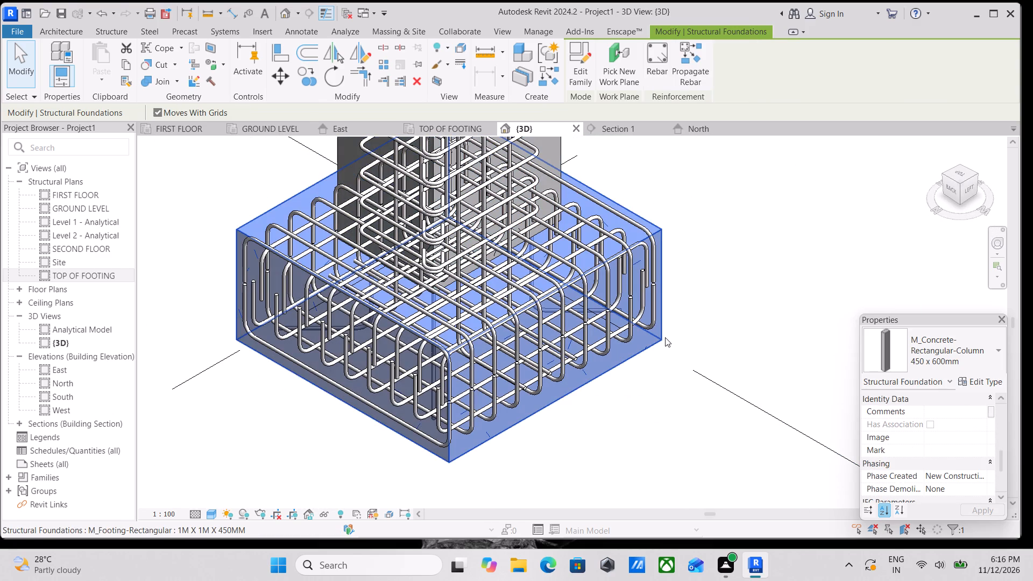
left_click(682, 53)
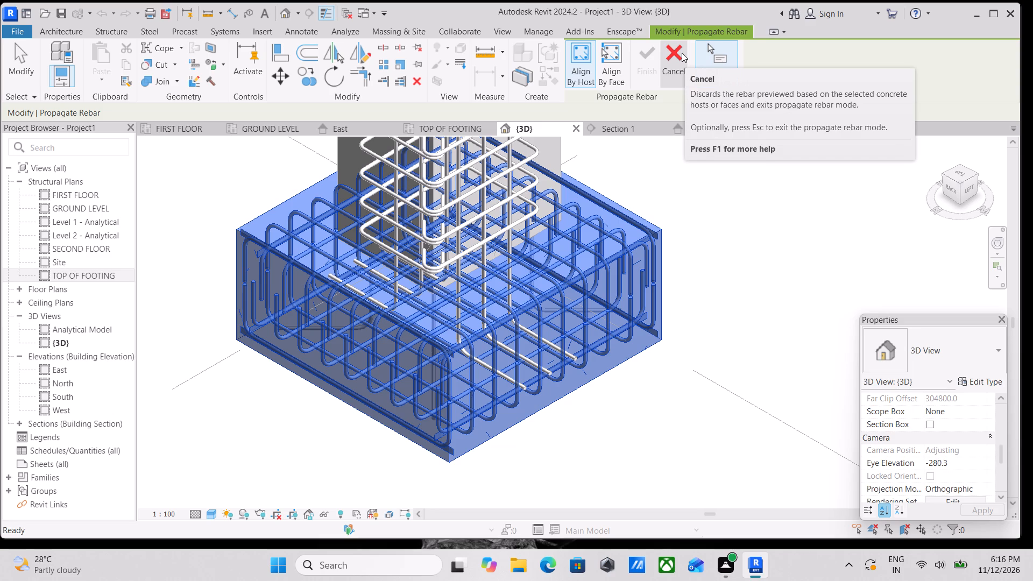
scroll(682, 53, "down", 2)
scroll(843, 80, "down", 2)
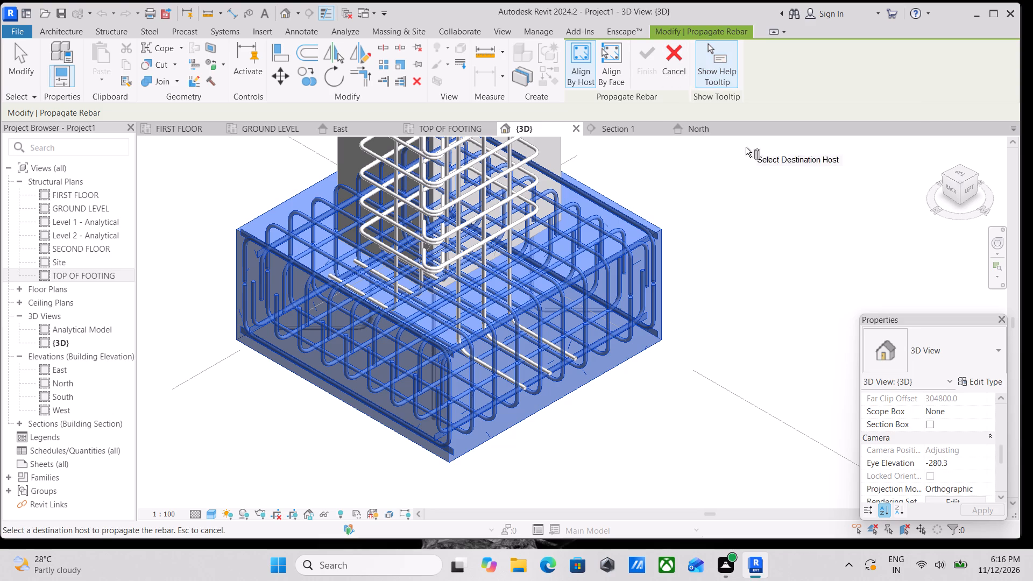
scroll(656, 201, "down", 15)
middle_click_drag(748, 187, 425, 293)
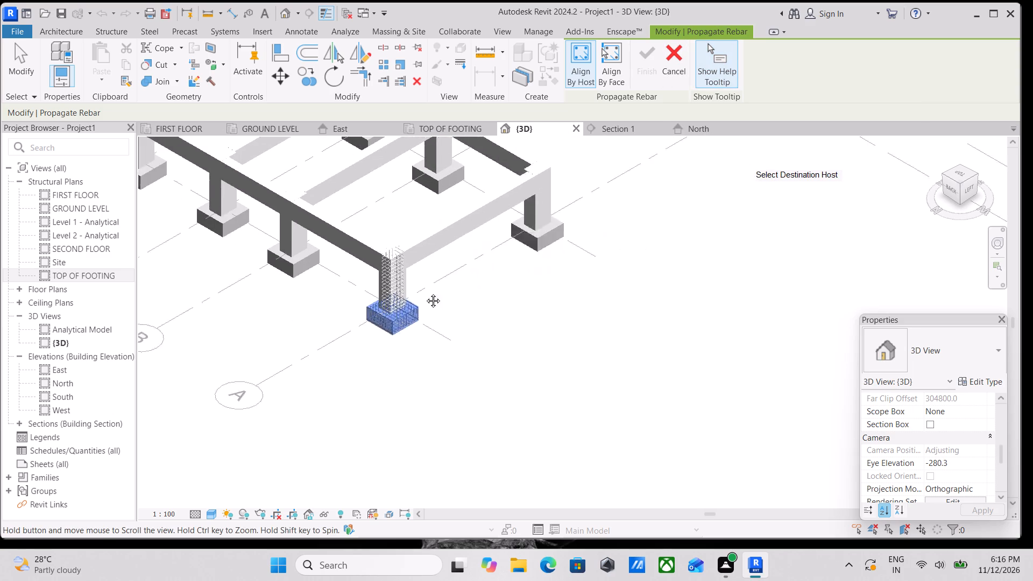
middle_click_drag(425, 293, 359, 304)
scroll(442, 256, "up", 6)
left_click(442, 256)
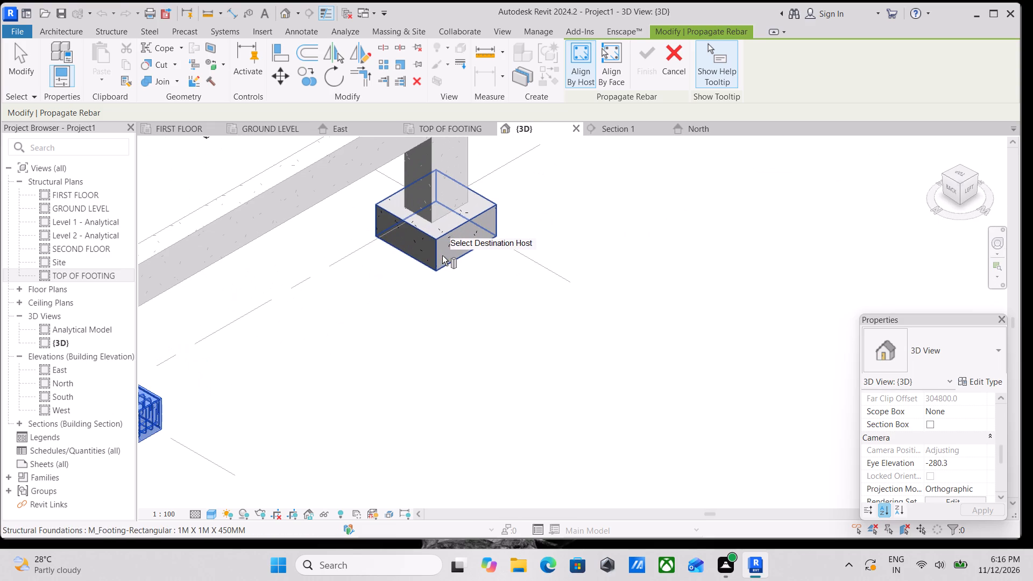
left_click(437, 243)
Add the four footings on grid 1 at grids B, C, D and E as destination hosts for the footing rebar.
scroll(437, 243, "down", 5)
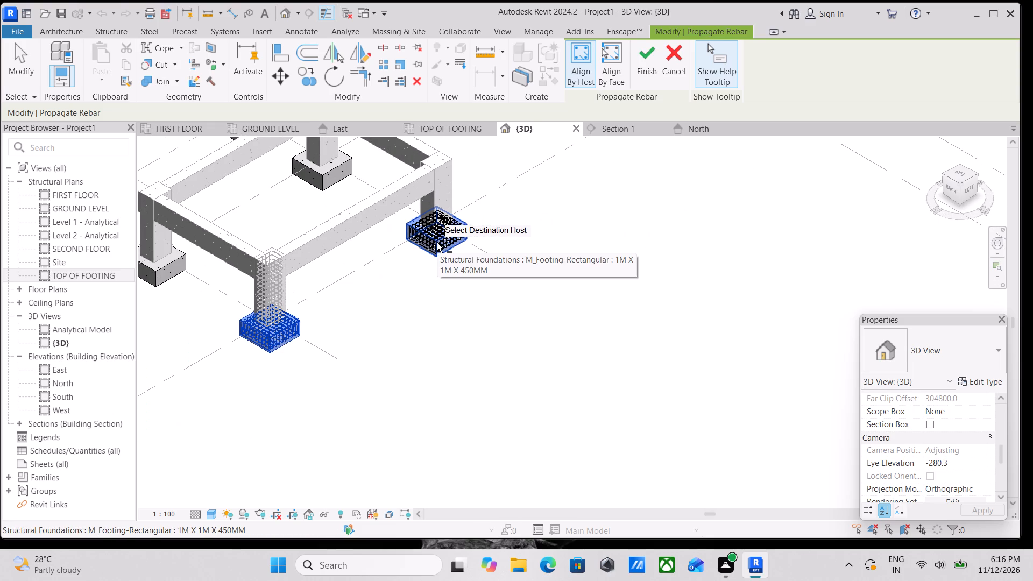
scroll(437, 243, "down", 6)
middle_click_drag(437, 243, 480, 278)
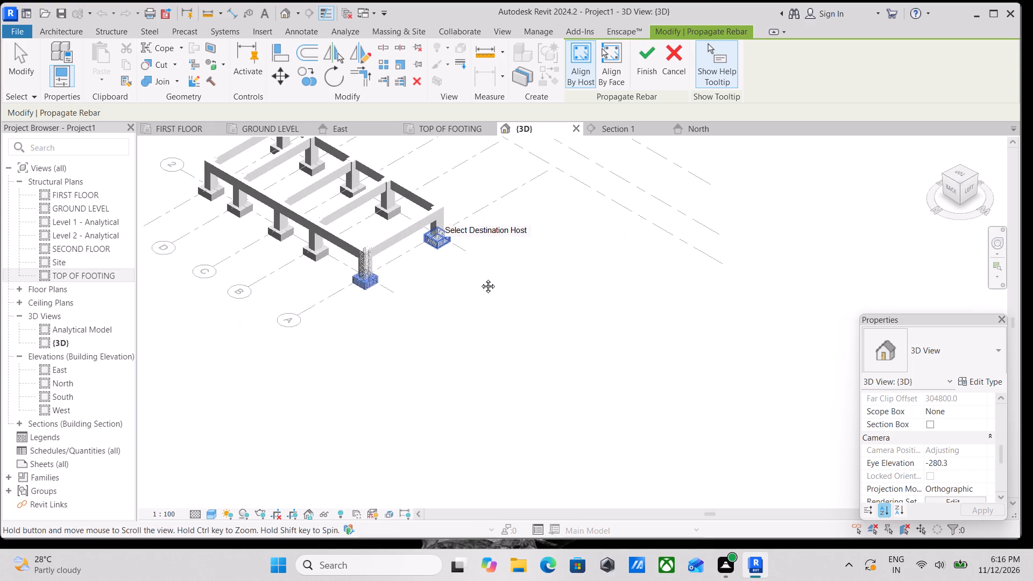
middle_click_drag(480, 278, 518, 311)
scroll(476, 277, "up", 5)
left_click(456, 281)
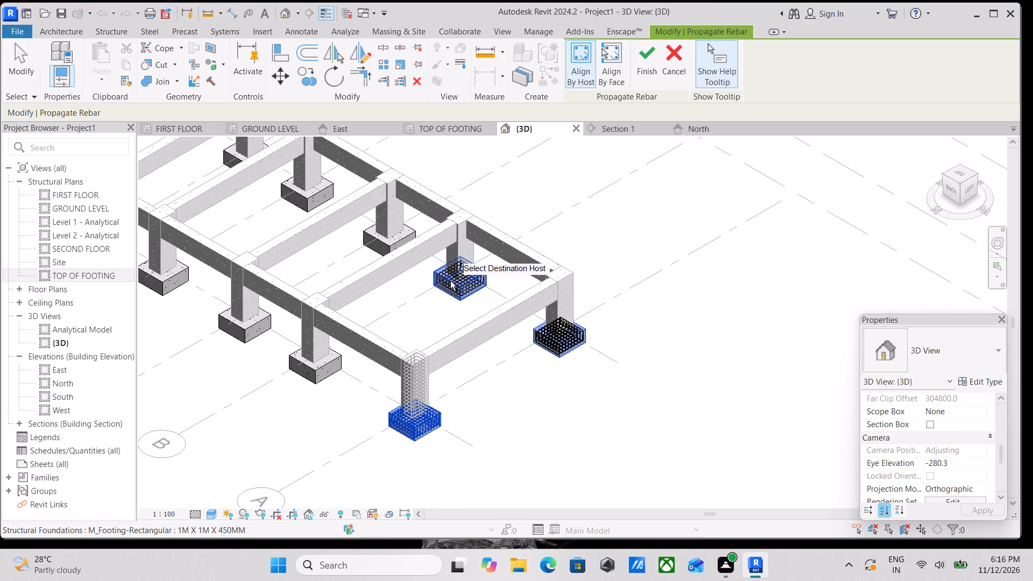
middle_click_drag(366, 288, 438, 374)
scroll(429, 327, "up", 4)
left_click(443, 310)
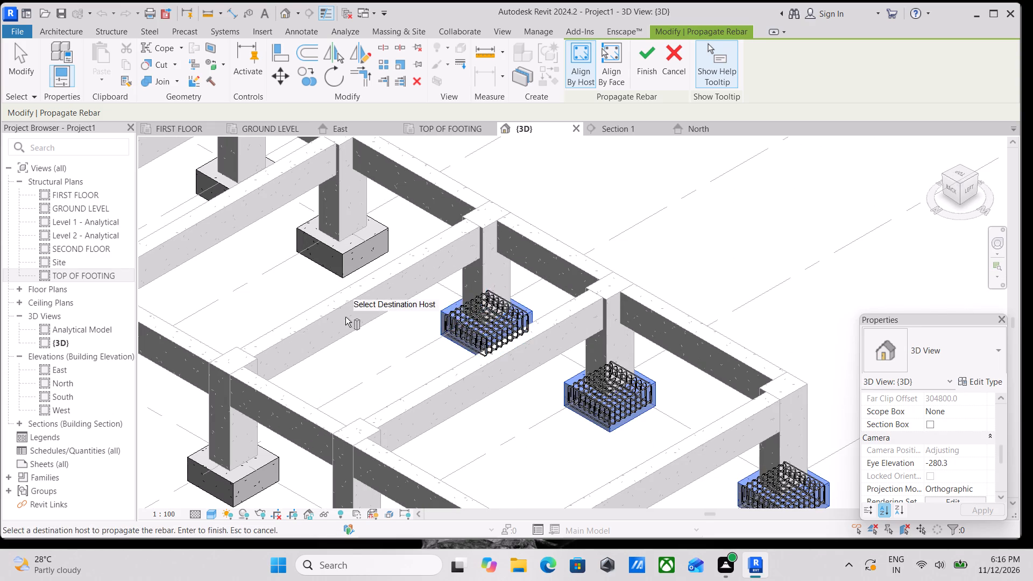
middle_click_drag(345, 317, 413, 396)
left_click(377, 315)
middle_click_drag(375, 315, 504, 407)
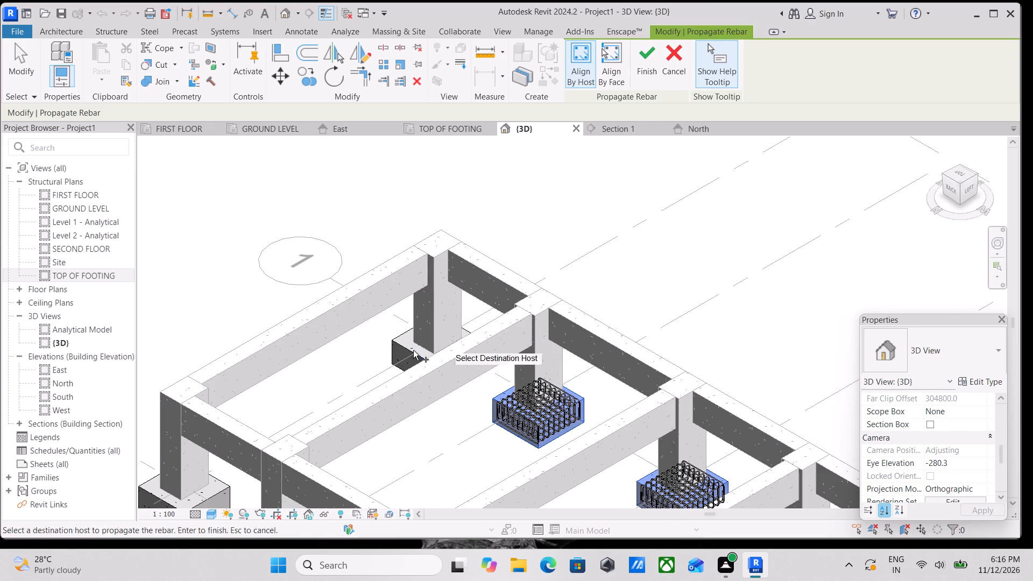
left_click(396, 348)
Add the four grid 2 footings at grids E, D, C and B as destination hosts and finish the footing rebar propagation.
scroll(396, 348, "down", 2)
middle_click_drag(396, 348, 487, 275)
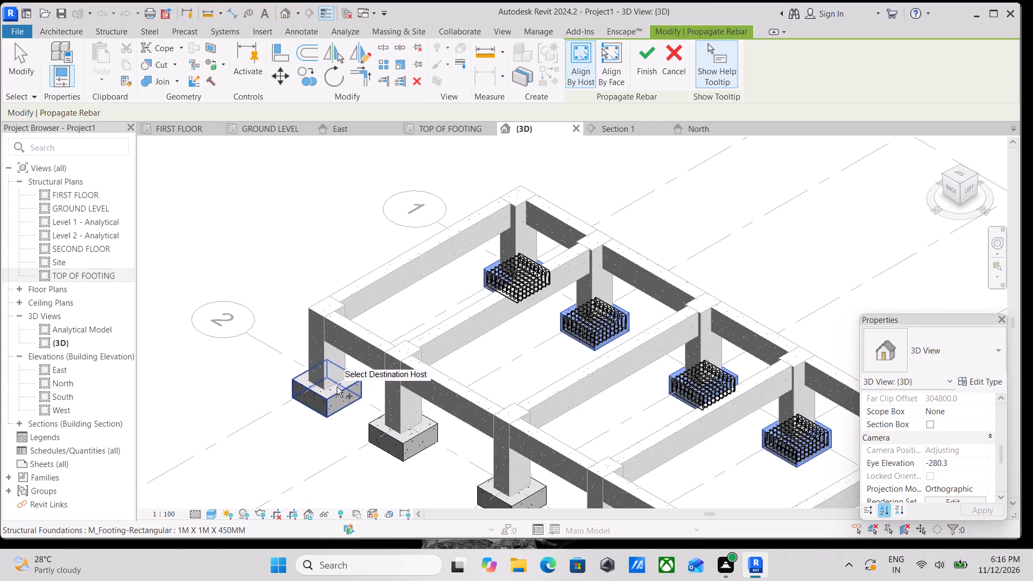
left_click(319, 396)
middle_click_drag(320, 395, 310, 273)
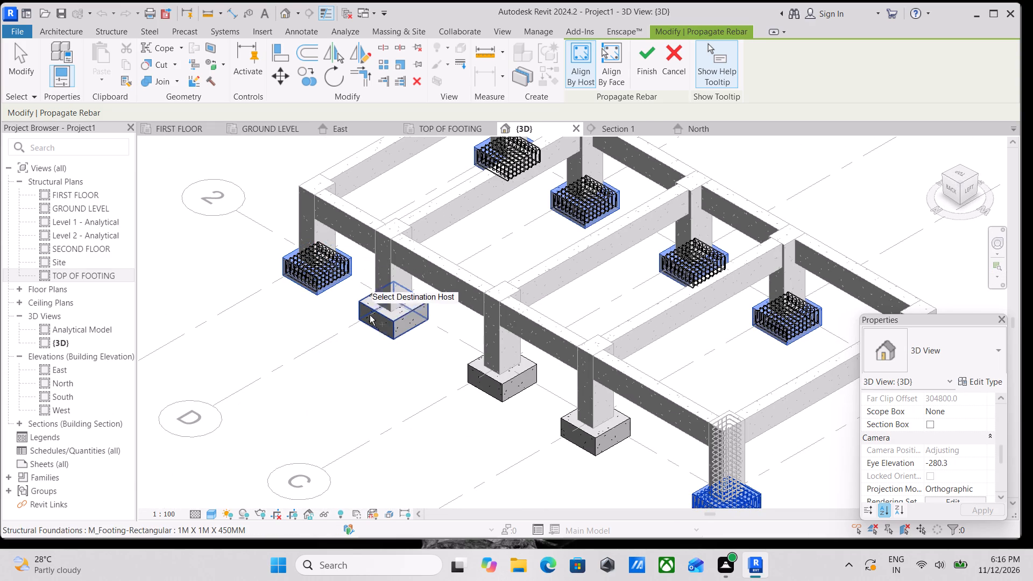
left_click(390, 317)
middle_click_drag(496, 389, 457, 342)
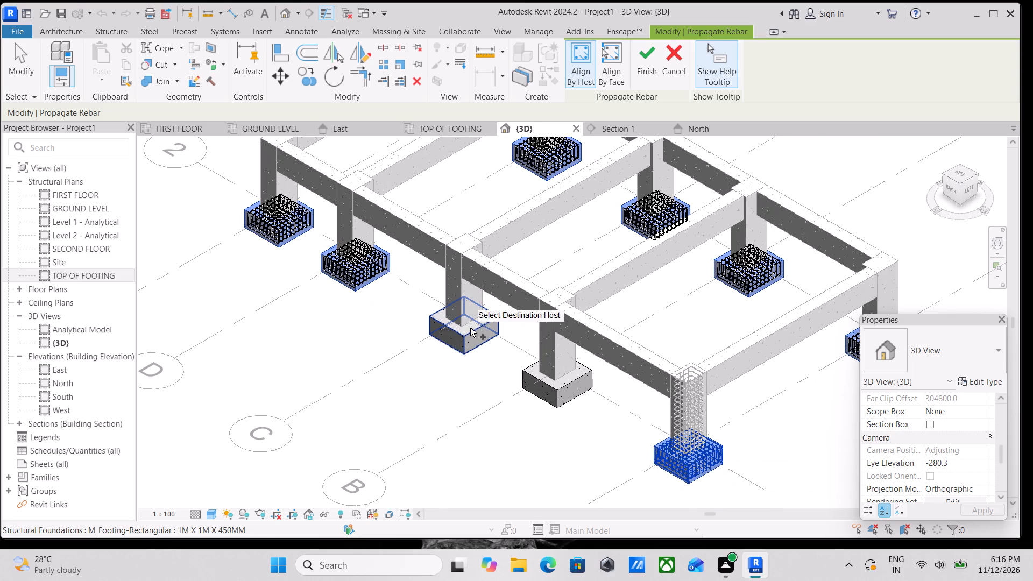
left_click(470, 328)
scroll(539, 388, "up", 3)
left_click(561, 393)
scroll(561, 393, "down", 4)
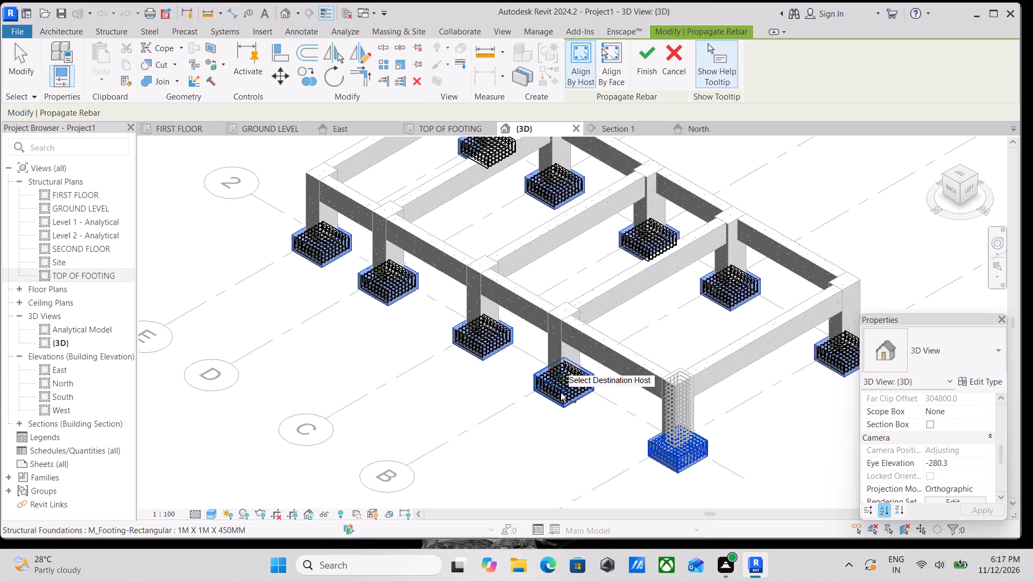
scroll(742, 396, "up", 3)
scroll(692, 401, "up", 3)
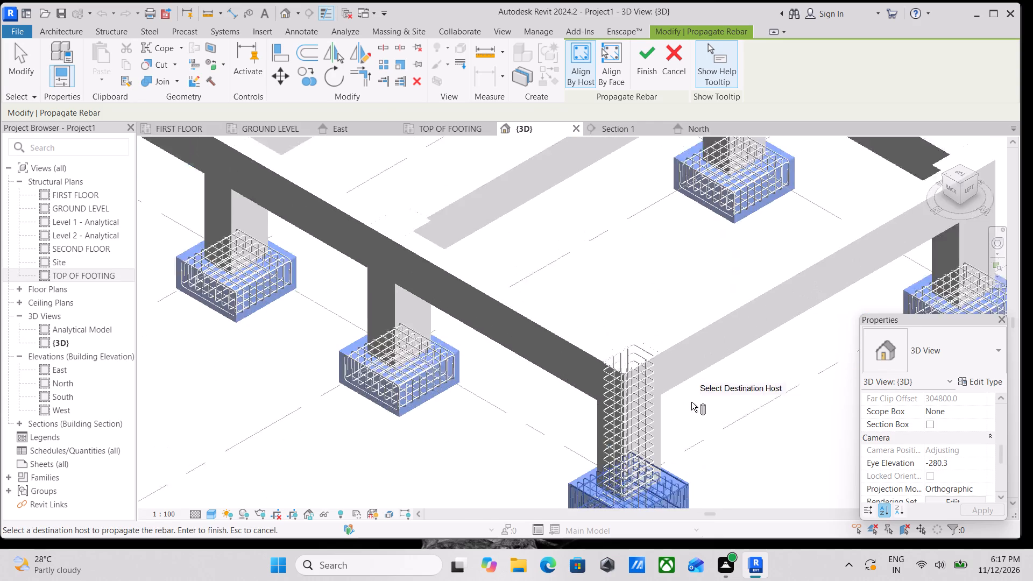
scroll(680, 415, "up", 2)
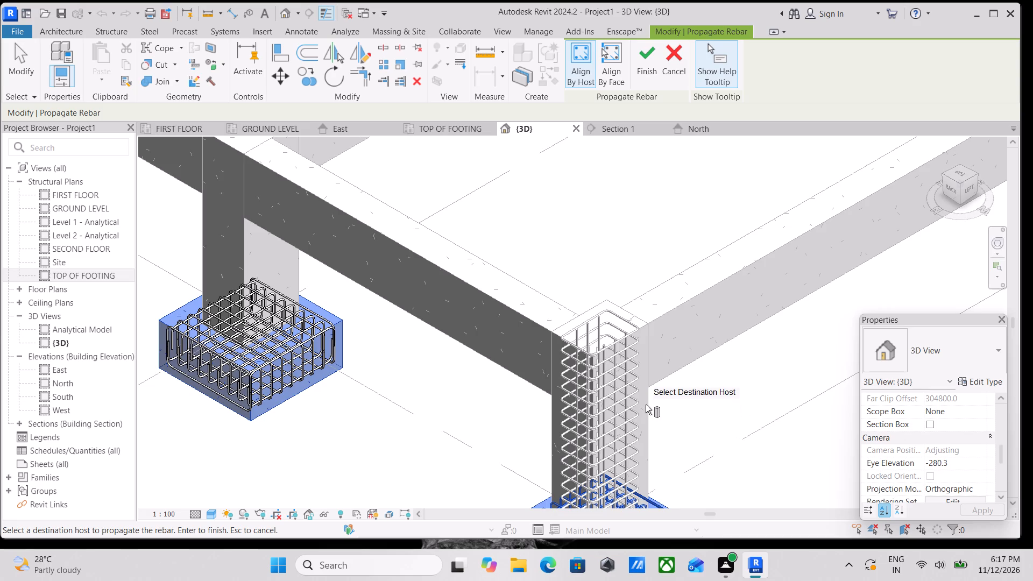
scroll(646, 405, "down", 9)
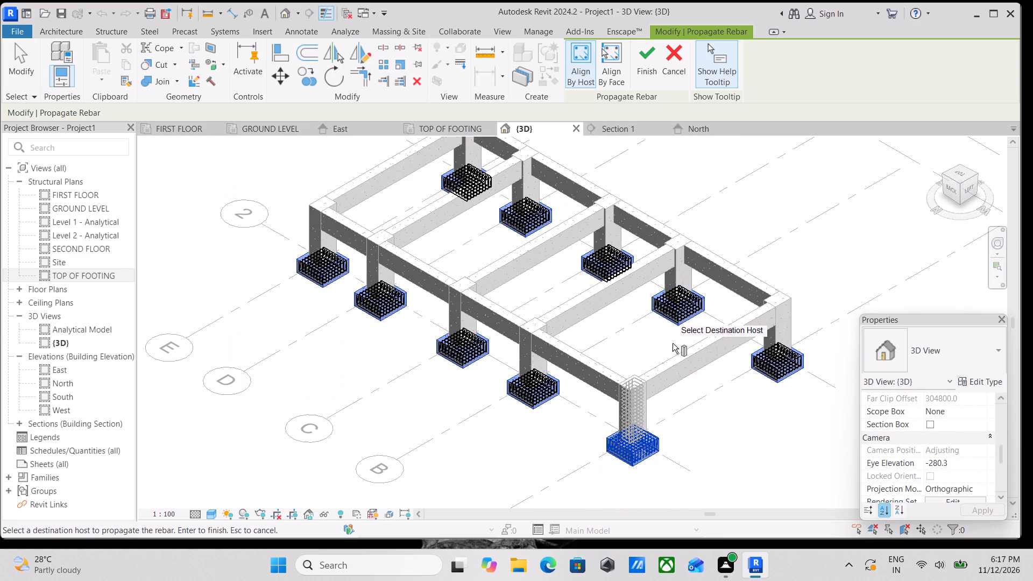
left_click(638, 56)
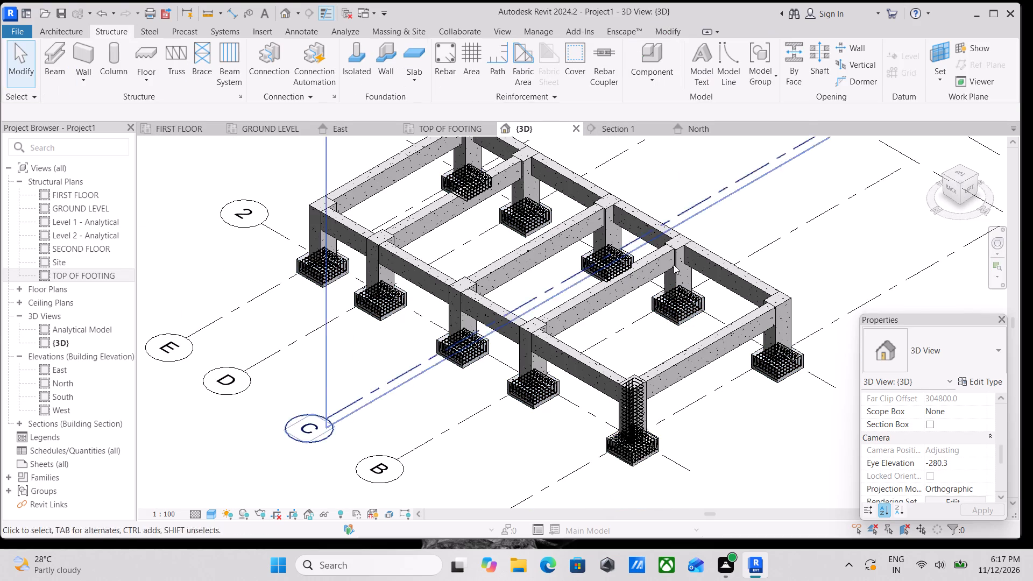
Propagate the reinforced 450 x 600mm column's rebar, aligned by host, to the grid 2 columns at grids B, C, D and E.
scroll(668, 457, "up", 4)
scroll(619, 395, "up", 6)
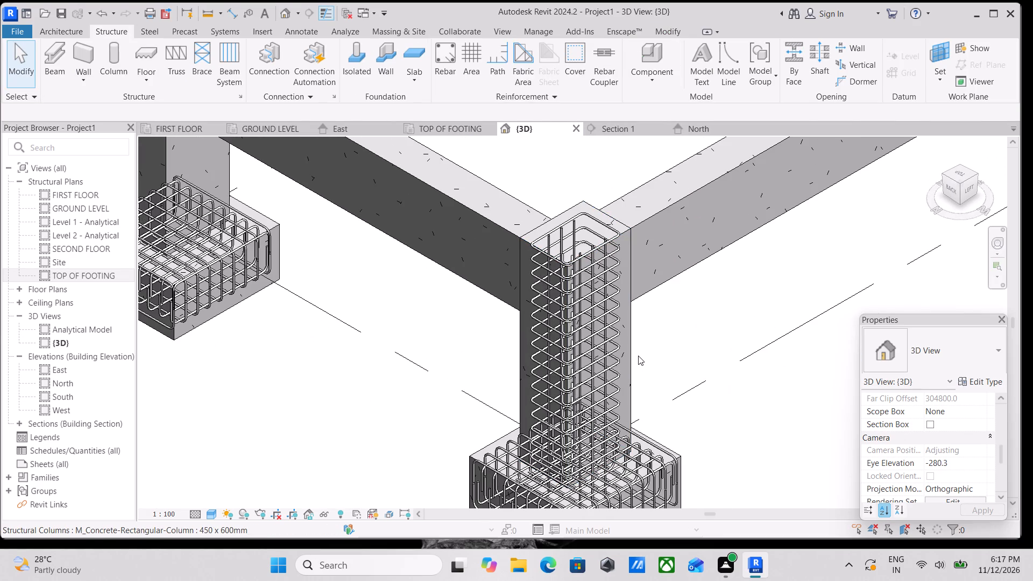
left_click(635, 360)
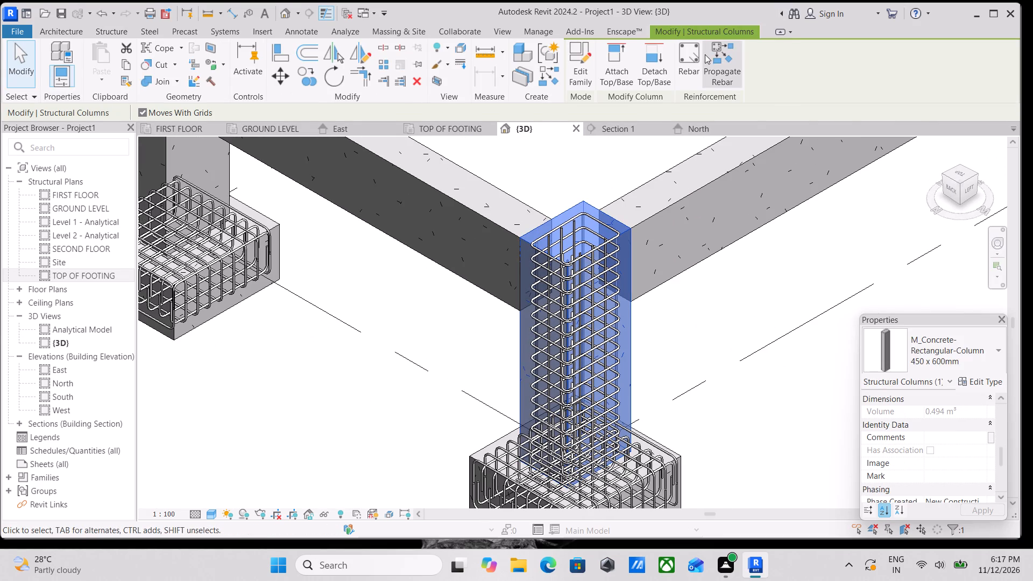
left_click(709, 66)
scroll(497, 373, "down", 4)
middle_click_drag(470, 373, 611, 422)
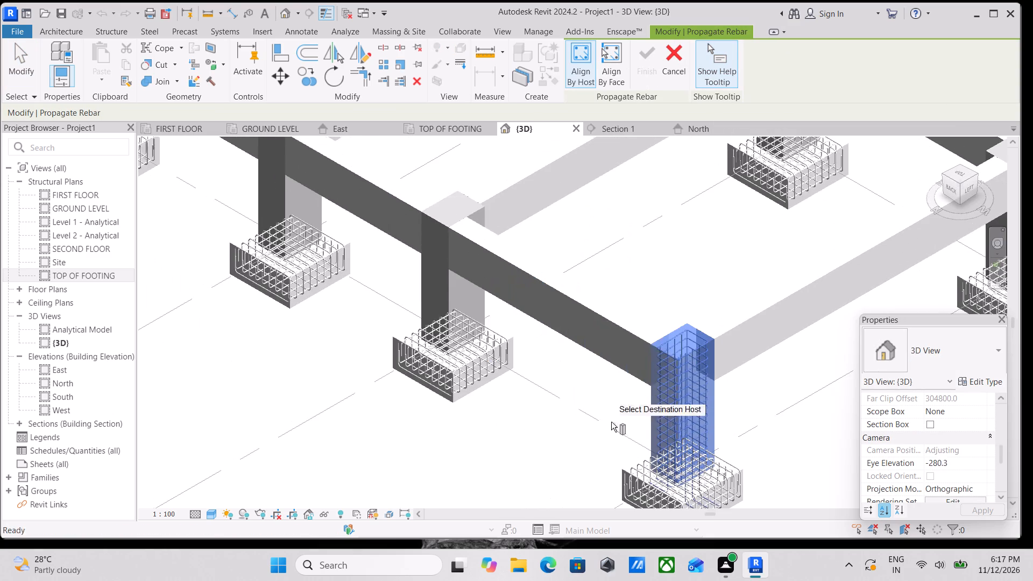
left_click(450, 303)
scroll(450, 303, "down", 4)
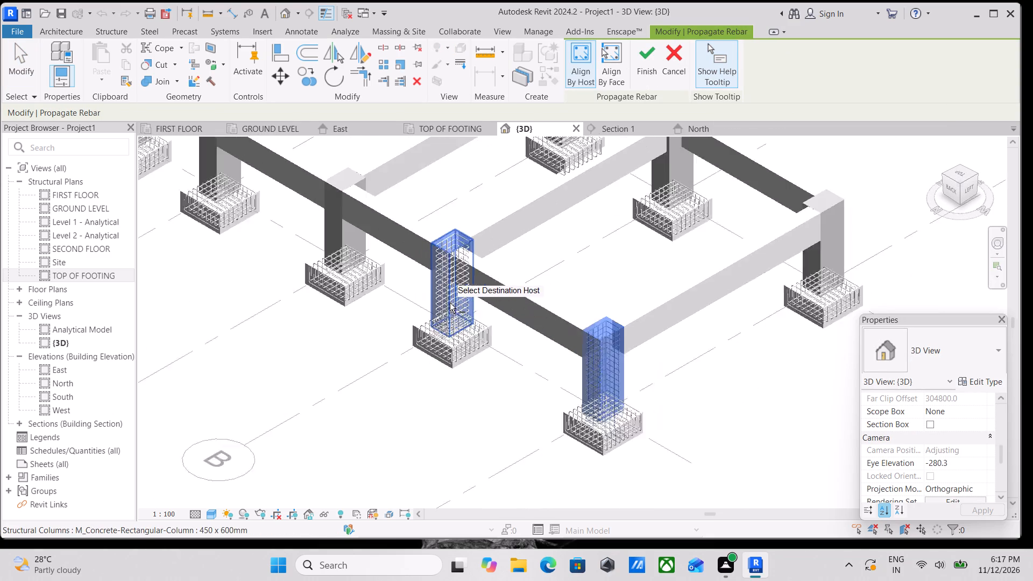
middle_click_drag(459, 376, 583, 488)
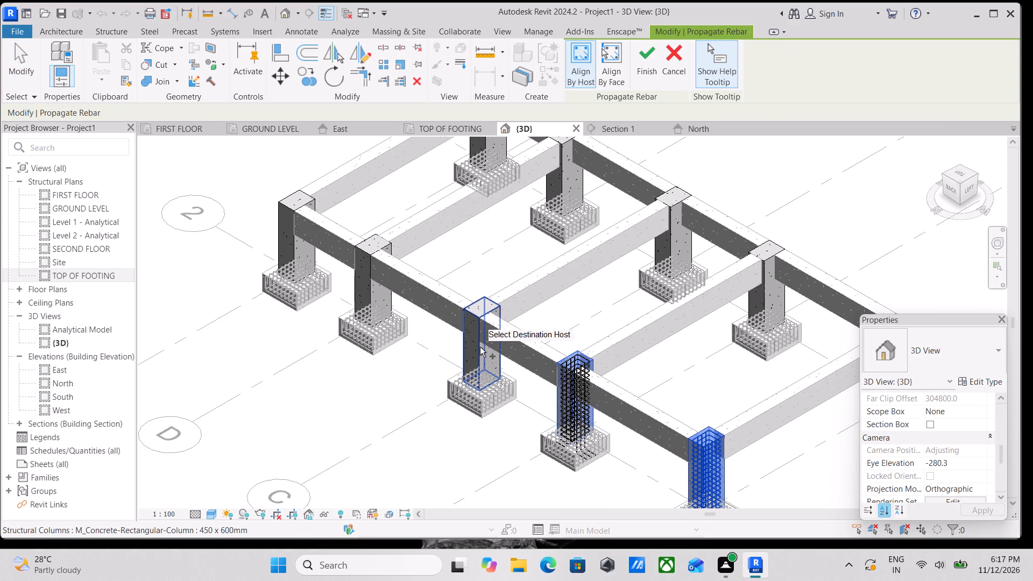
left_click(480, 347)
middle_click_drag(480, 347, 544, 470)
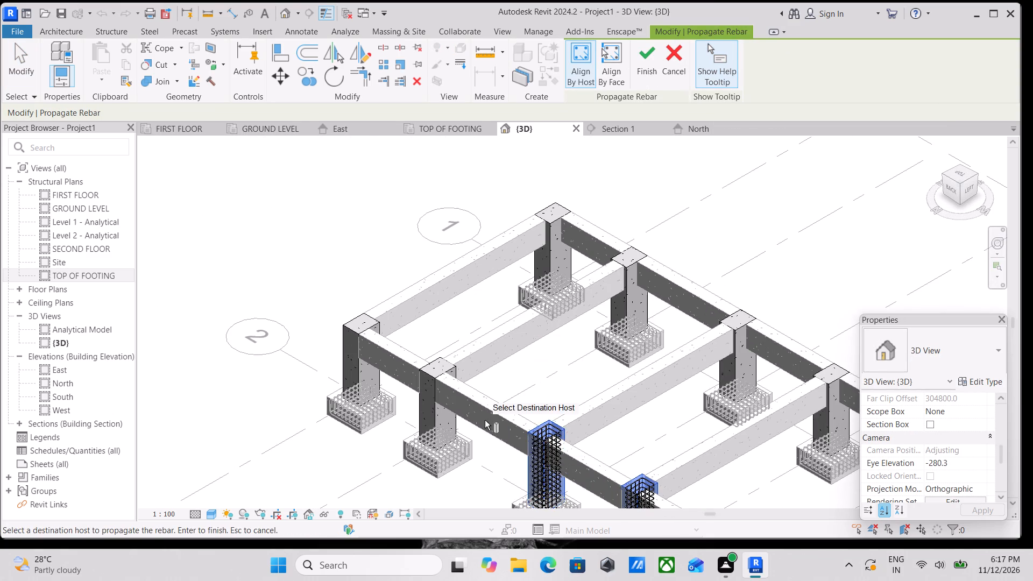
scroll(455, 407, "up", 1)
left_click(434, 414)
scroll(388, 364, "up", 3)
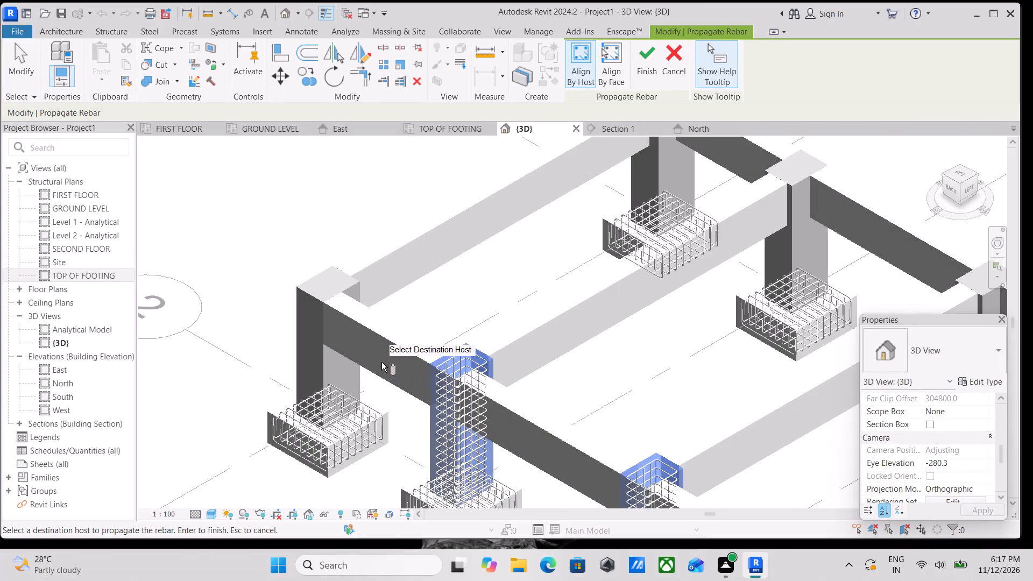
scroll(346, 366, "up", 12)
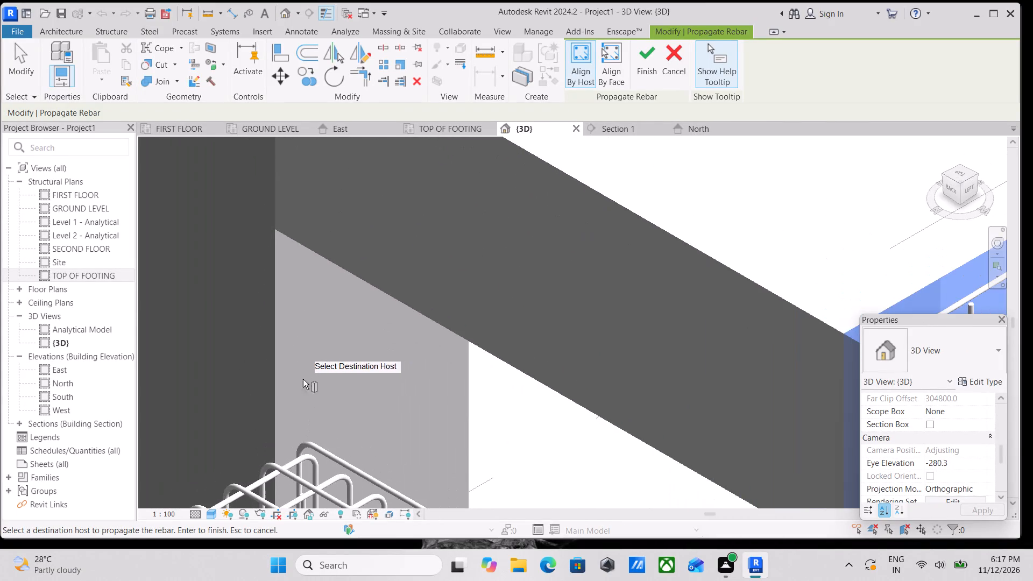
left_click(270, 382)
Add the five grid 1 columns at grids A through E as destination hosts and finish the column rebar propagation.
scroll(270, 382, "down", 5)
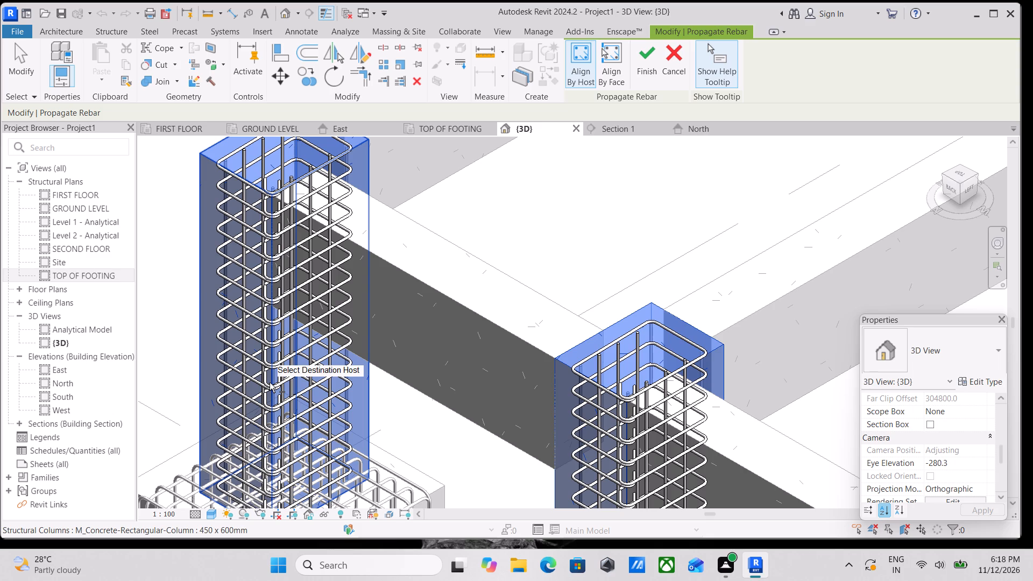
scroll(389, 308, "down", 7)
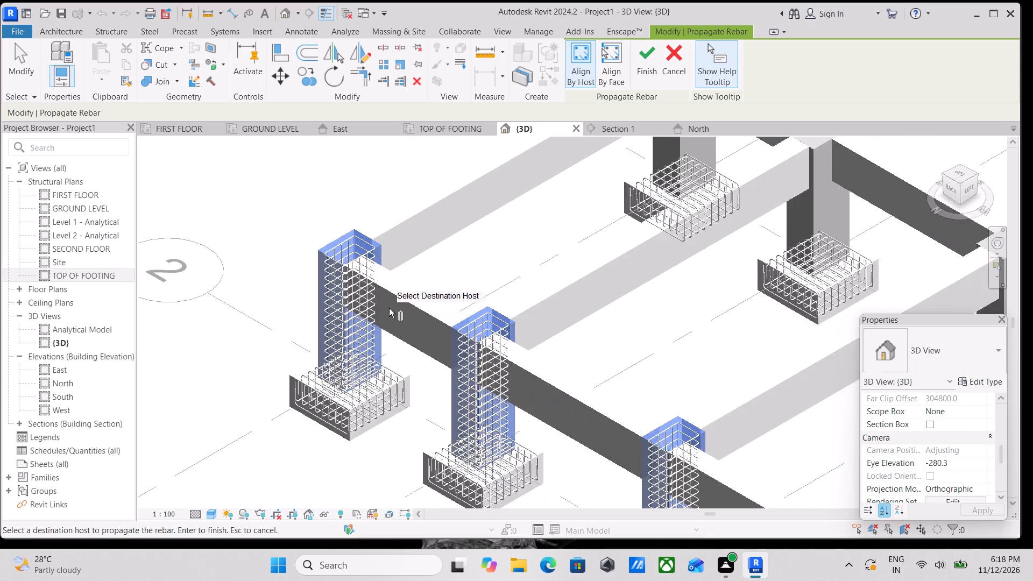
scroll(389, 308, "down", 4)
middle_click_drag(518, 297, 381, 285)
scroll(412, 295, "down", 2)
middle_click_drag(418, 299, 376, 289)
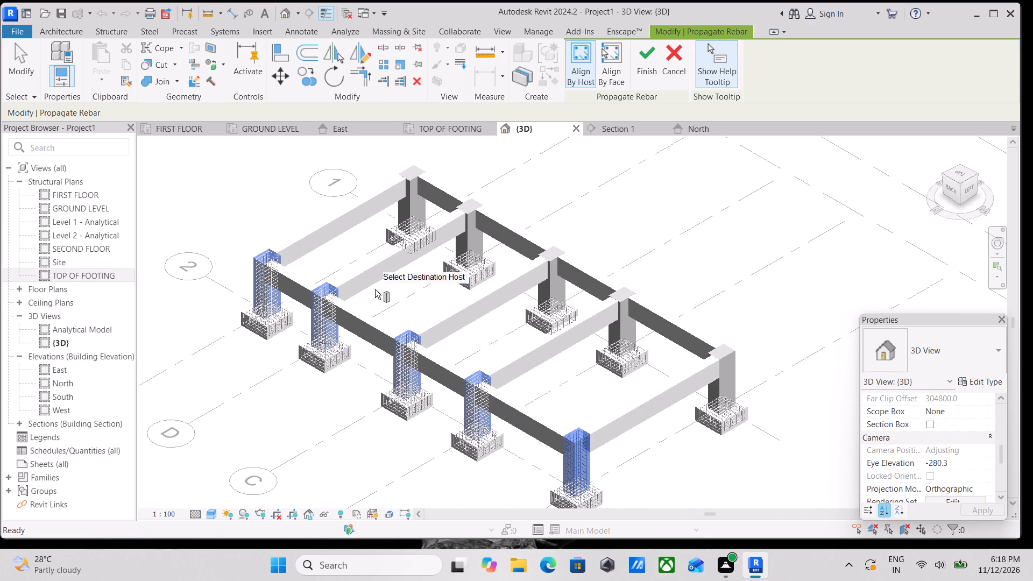
scroll(602, 294, "down", 3)
middle_click_drag(601, 295, 461, 263)
scroll(518, 263, "up", 2)
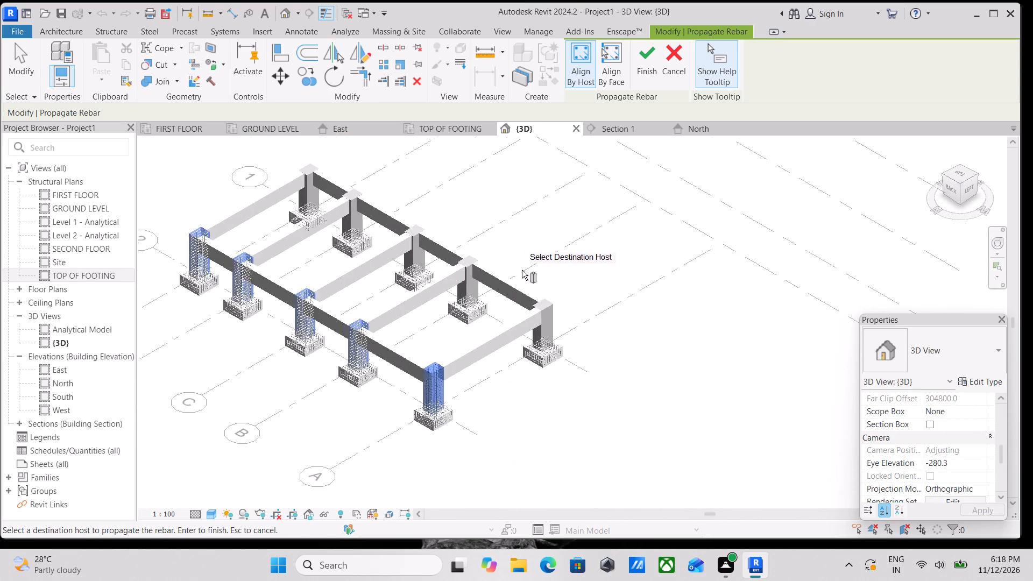
scroll(522, 270, "up", 1)
scroll(561, 335, "up", 6)
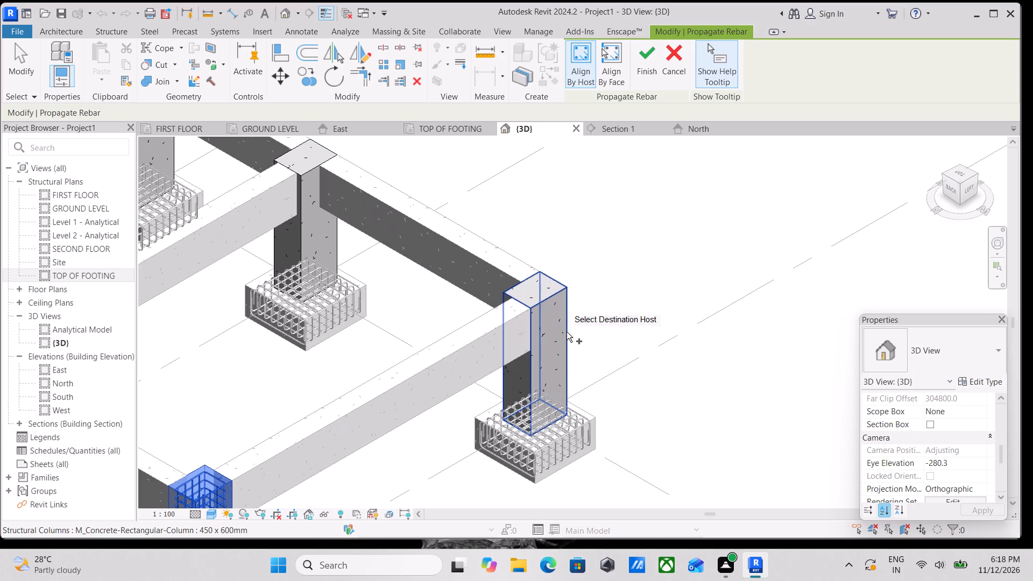
left_click(567, 332)
scroll(567, 332, "down", 3)
middle_click_drag(468, 324, 540, 460)
scroll(495, 395, "up", 2)
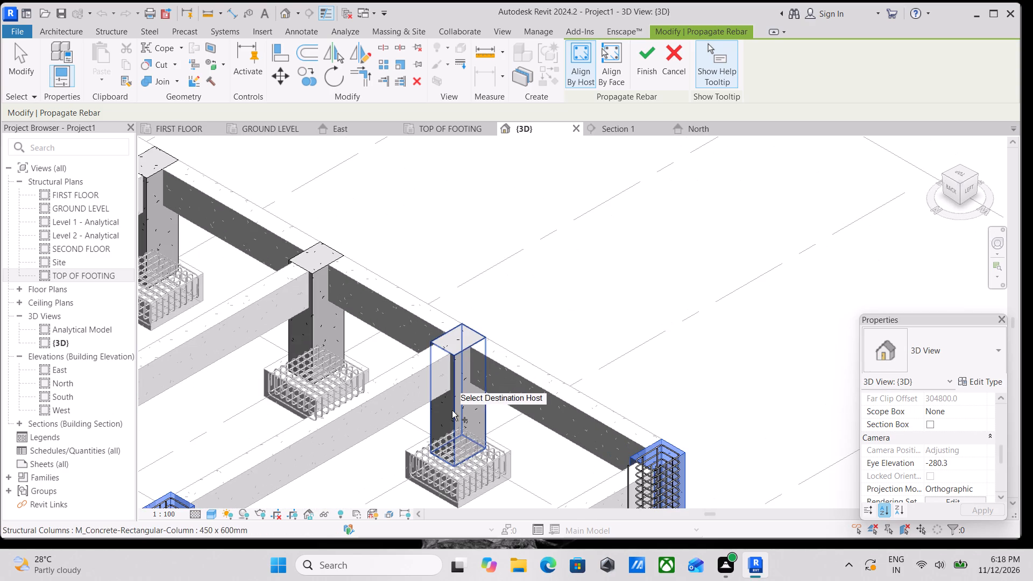
left_click(452, 410)
middle_click_drag(452, 410, 526, 525)
left_click(384, 426)
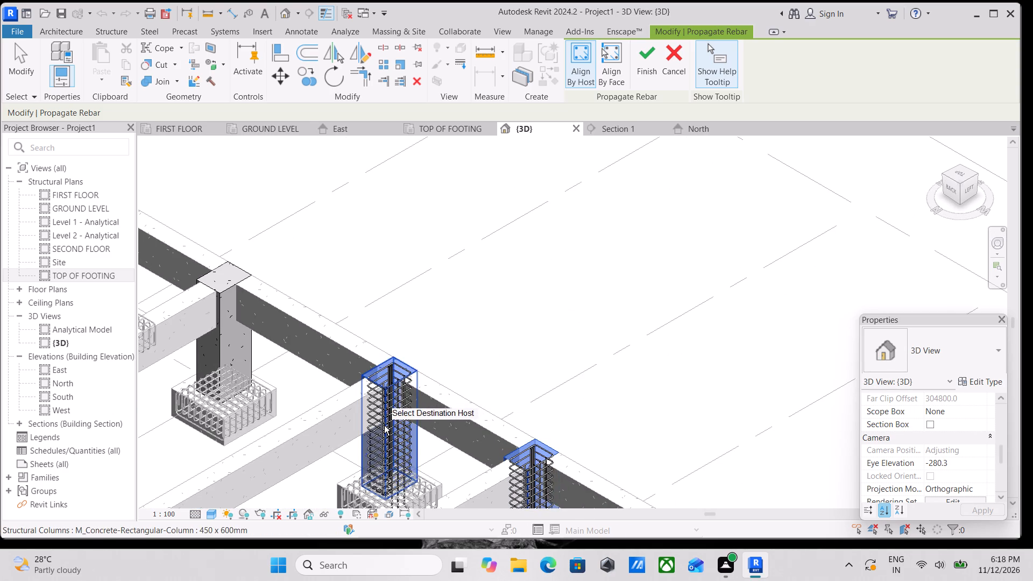
scroll(384, 426, "down", 1)
middle_click_drag(384, 426, 478, 514)
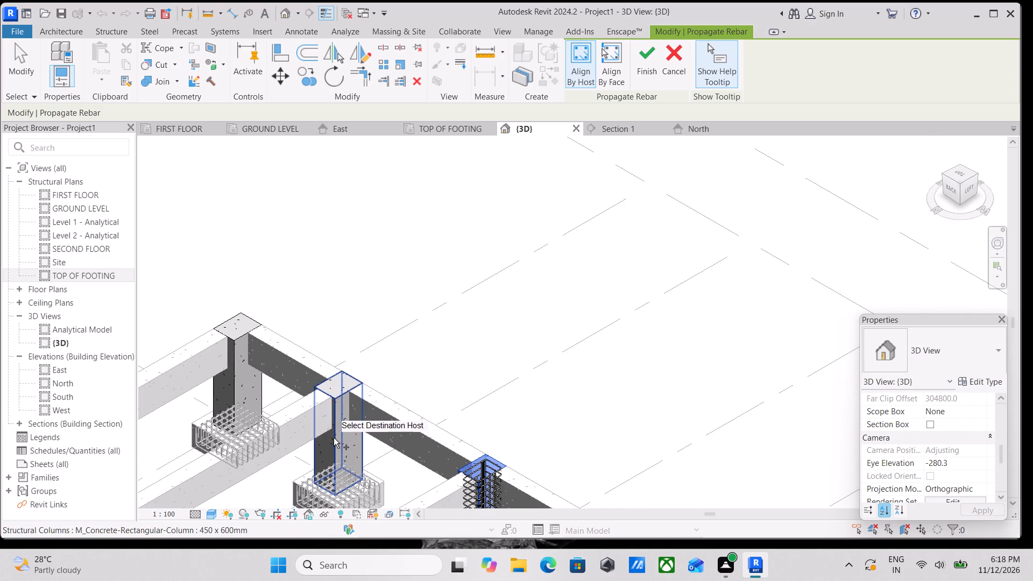
left_click(334, 438)
middle_click_drag(334, 438, 456, 471)
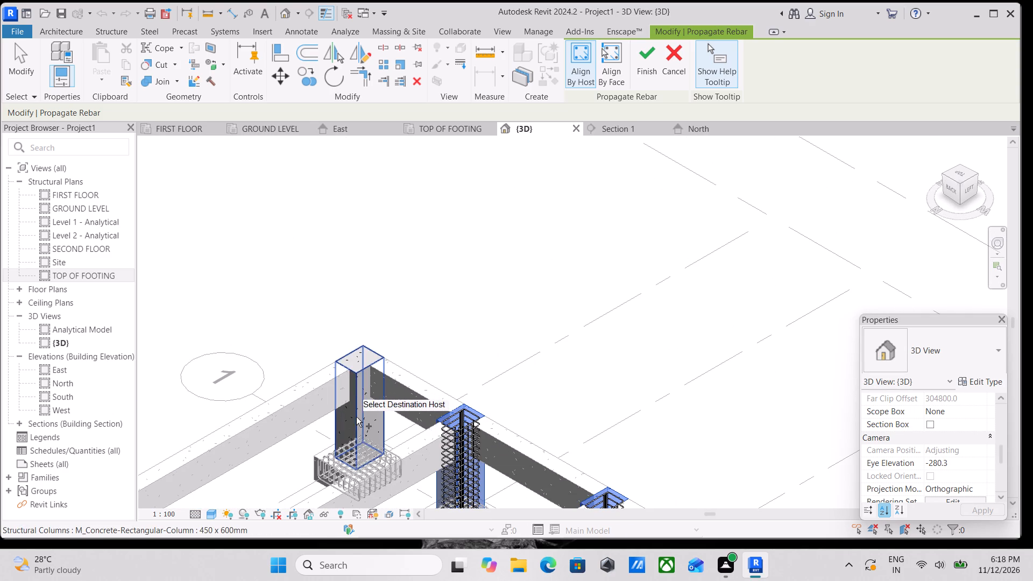
left_click(357, 417)
scroll(357, 417, "down", 3)
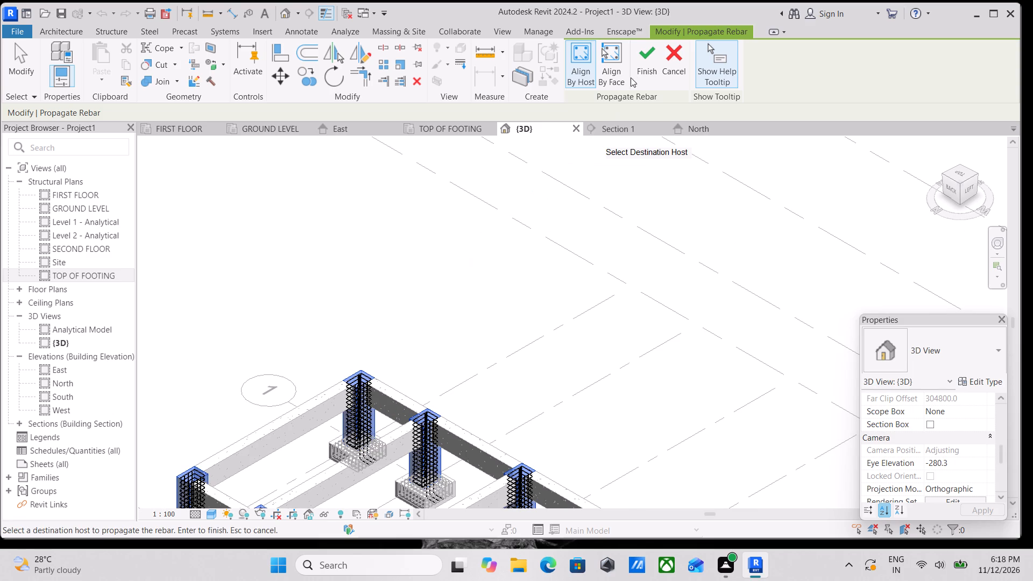
left_click(640, 56)
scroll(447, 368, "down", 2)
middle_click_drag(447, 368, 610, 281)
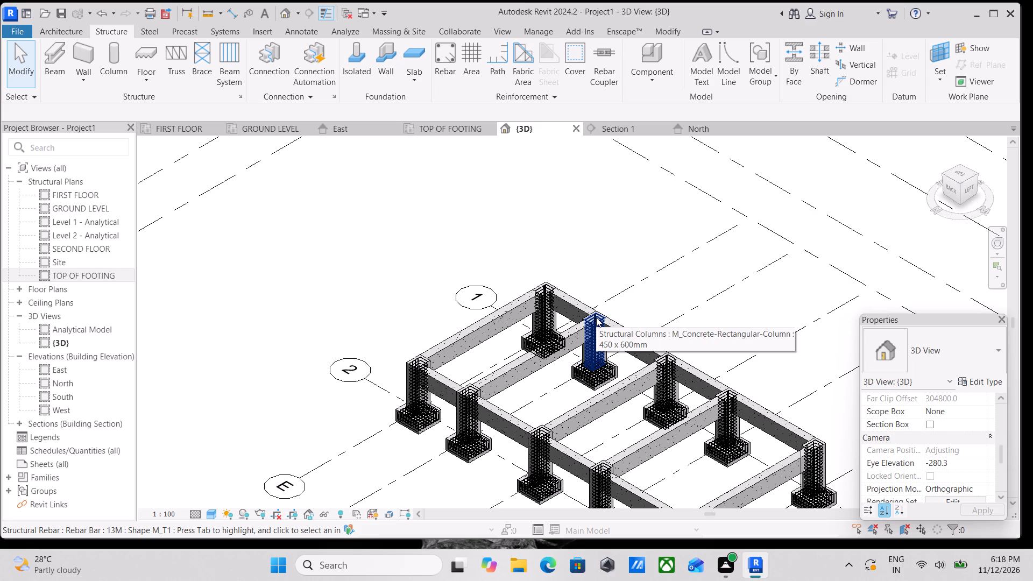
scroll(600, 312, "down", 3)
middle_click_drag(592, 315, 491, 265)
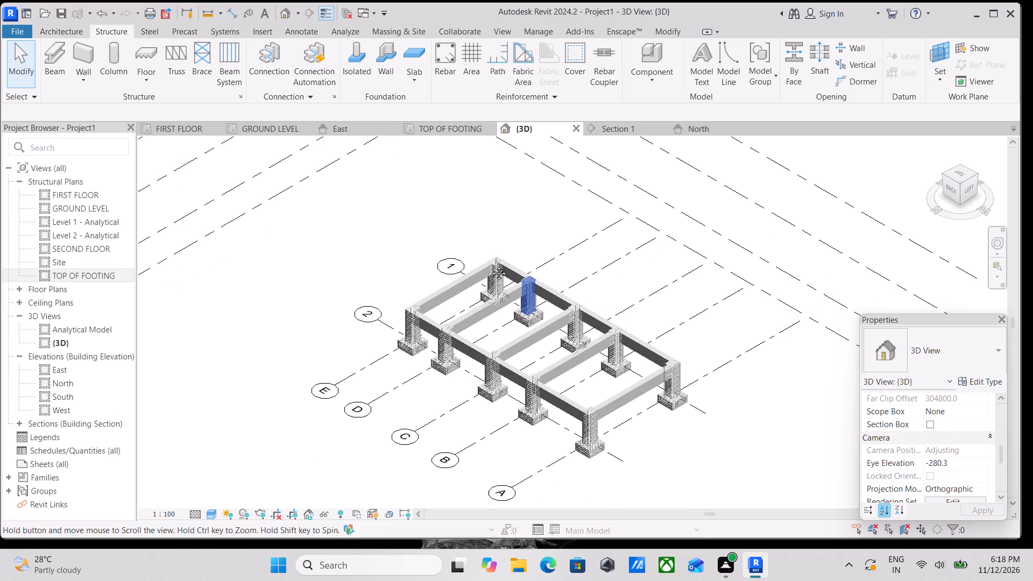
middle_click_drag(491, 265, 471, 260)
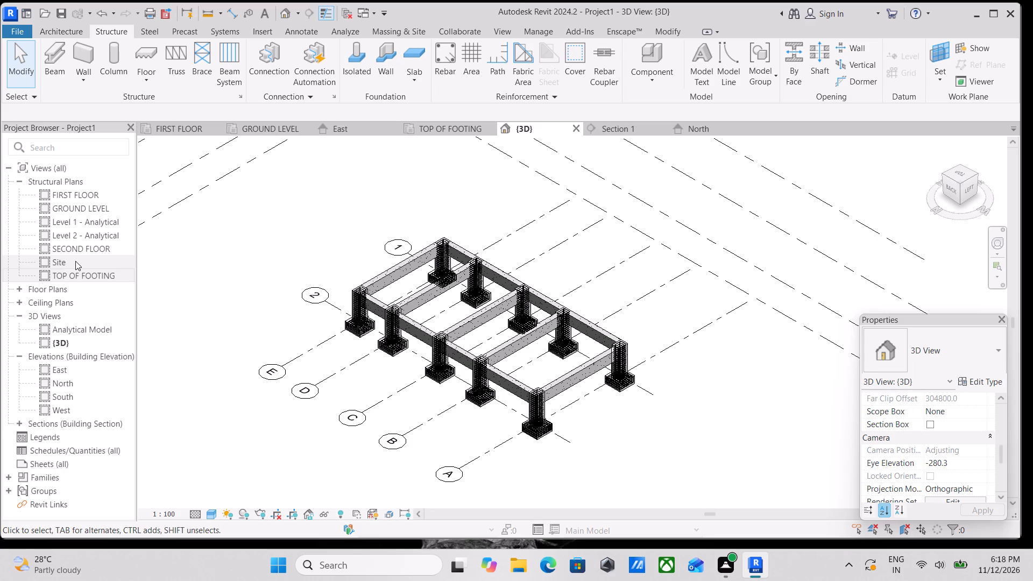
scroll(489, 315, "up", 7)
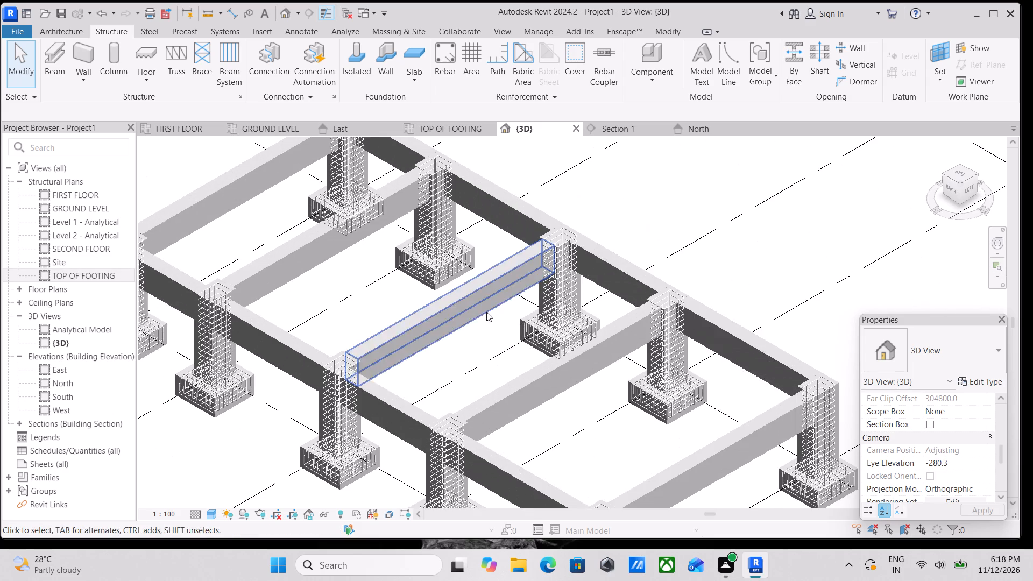
Examine the propagated foundation rebar in 3D, including from the top, and look over the Section 1 and TOP OF FOOTING views.
middle_click_drag(467, 301, 398, 335)
scroll(382, 256, "down", 2)
scroll(554, 243, "down", 2)
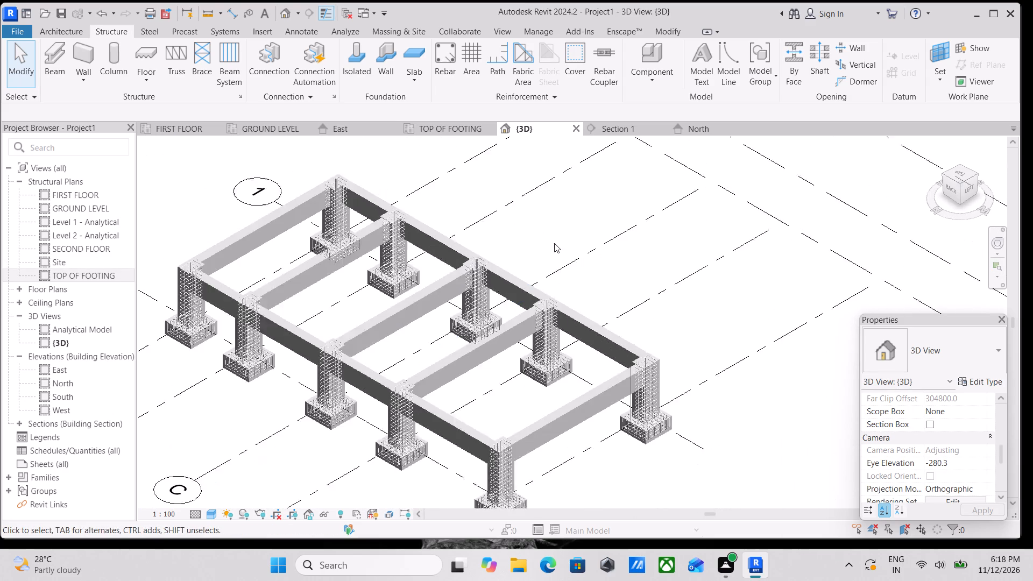
middle_click_drag(554, 243, 478, 280)
scroll(652, 157, "up", 1)
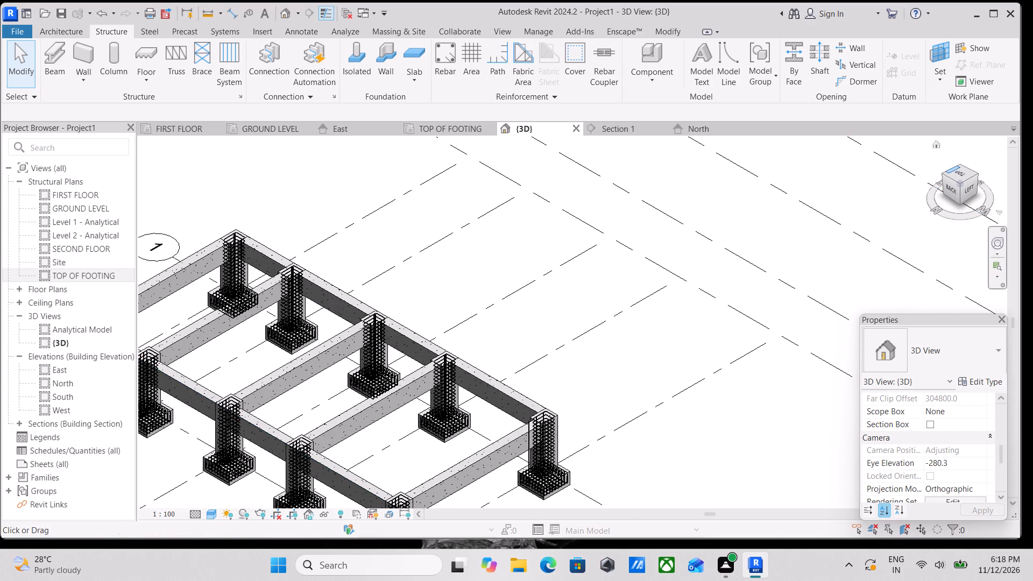
left_click(959, 173)
scroll(544, 347, "up", 2)
scroll(522, 417, "up", 3)
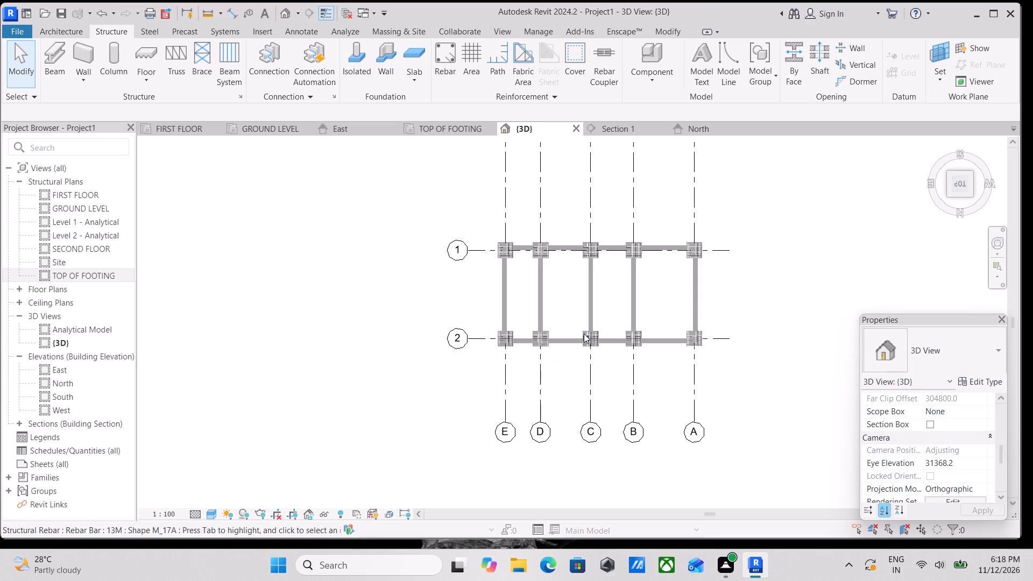
scroll(583, 317, "up", 3)
middle_click_drag(532, 288, 333, 296)
scroll(532, 285, "up", 2)
middle_click_drag(497, 294, 506, 332)
scroll(506, 332, "up", 1)
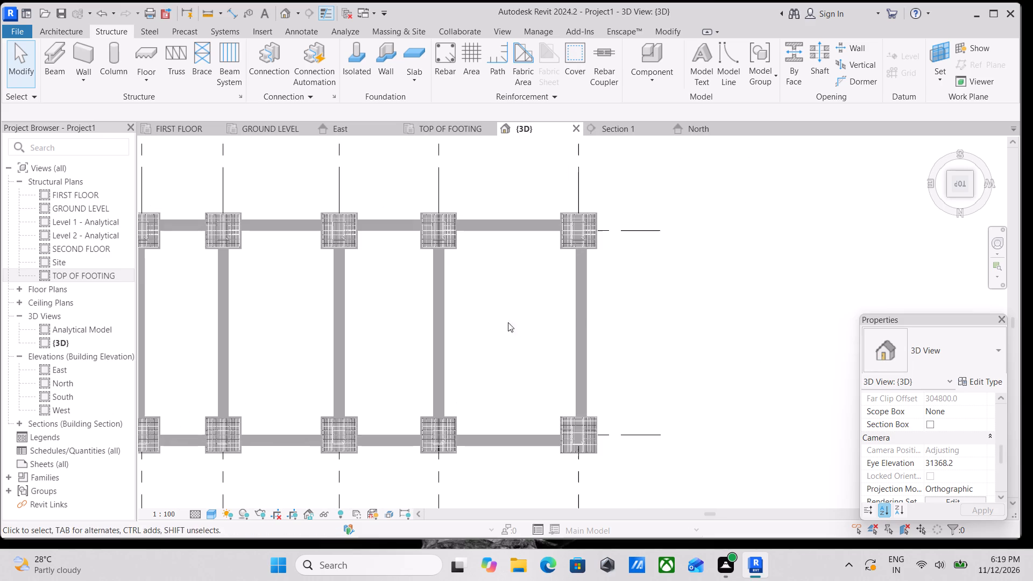
left_click(677, 123)
left_click(639, 127)
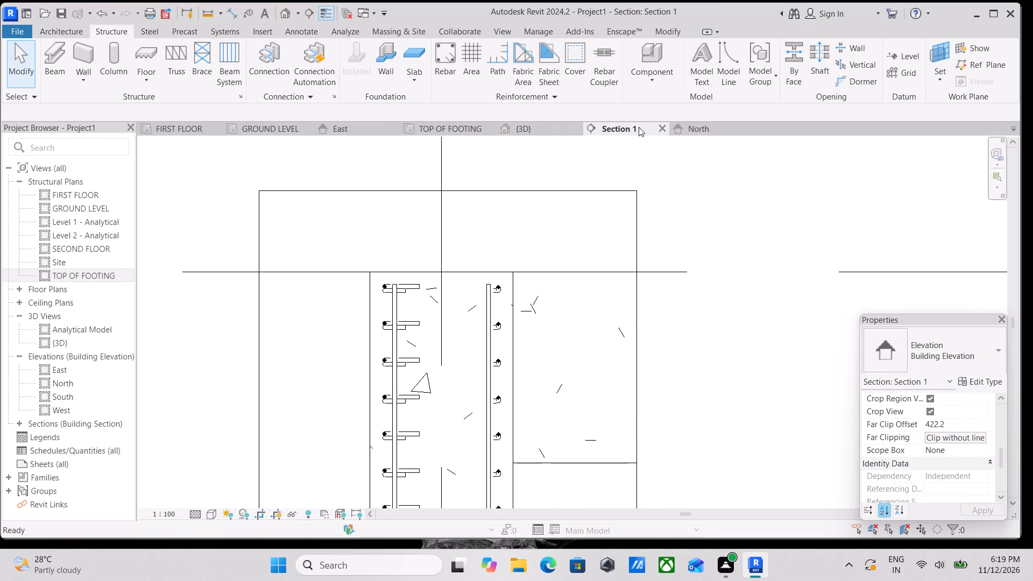
left_click(542, 131)
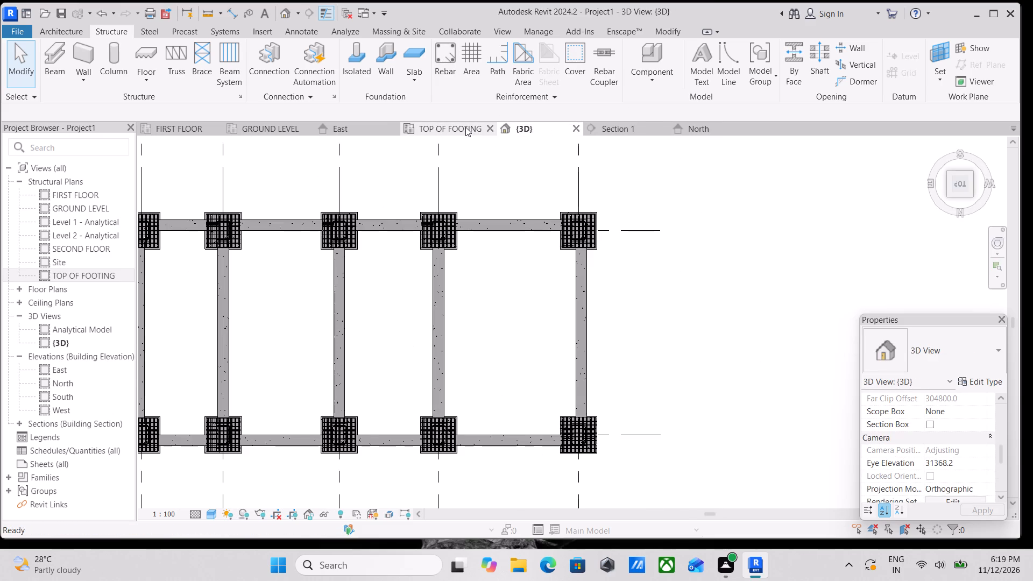
left_click(465, 127)
scroll(468, 224, "down", 9)
scroll(550, 262, "down", 1)
middle_click_drag(550, 262, 412, 193)
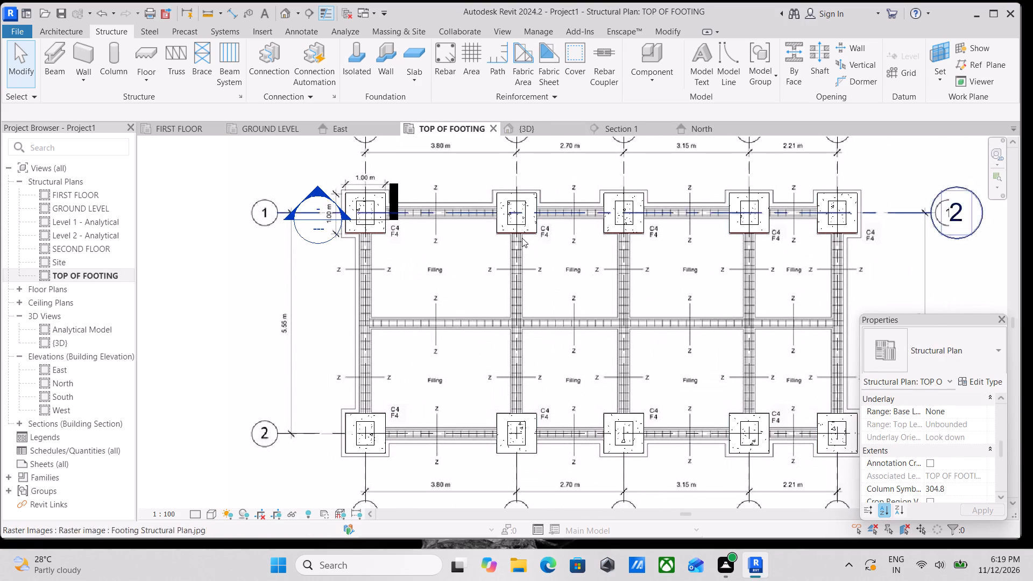
In the GROUND LEVEL plan, draw a building section across the 300 x 600mm beam on grid A, between grids 1 and 2.
left_click(273, 129)
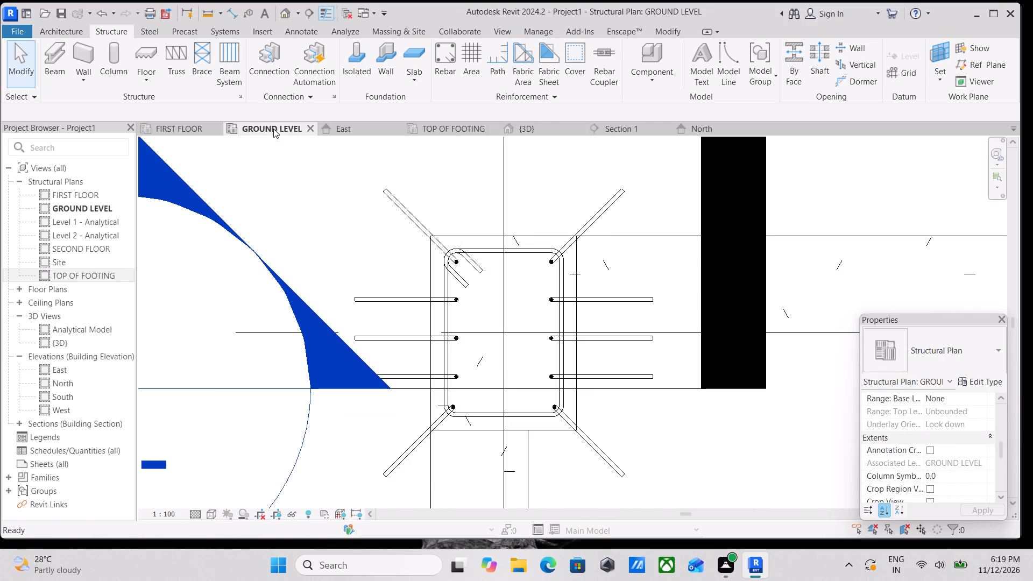
scroll(373, 227, "down", 12)
middle_click_drag(472, 280, 424, 204)
middle_click_drag(426, 278, 462, 176)
scroll(467, 163, "down", 2)
middle_click_drag(466, 183, 481, 233)
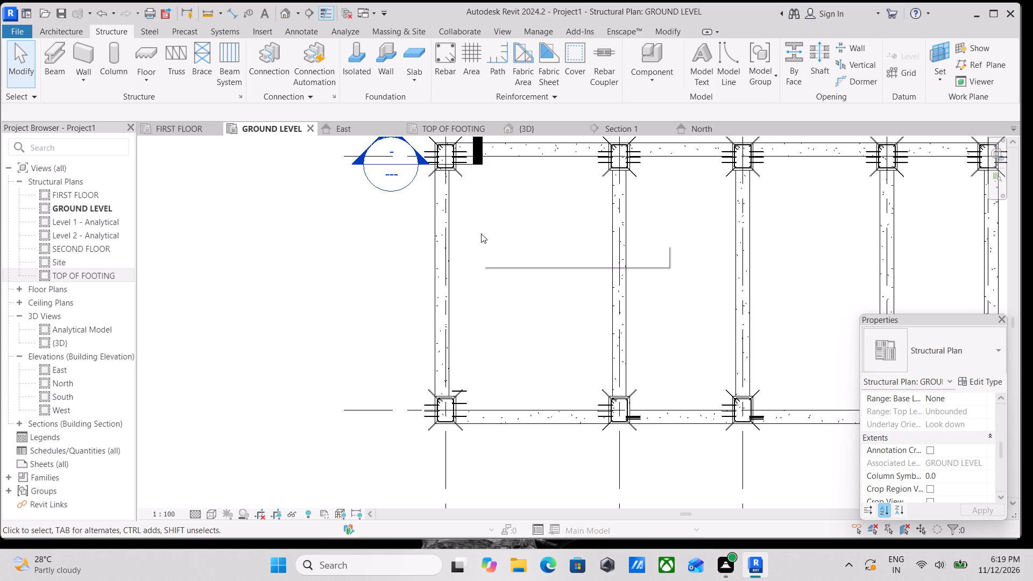
scroll(536, 232, "up", 2)
middle_click_drag(480, 263, 477, 350)
scroll(477, 350, "up", 1)
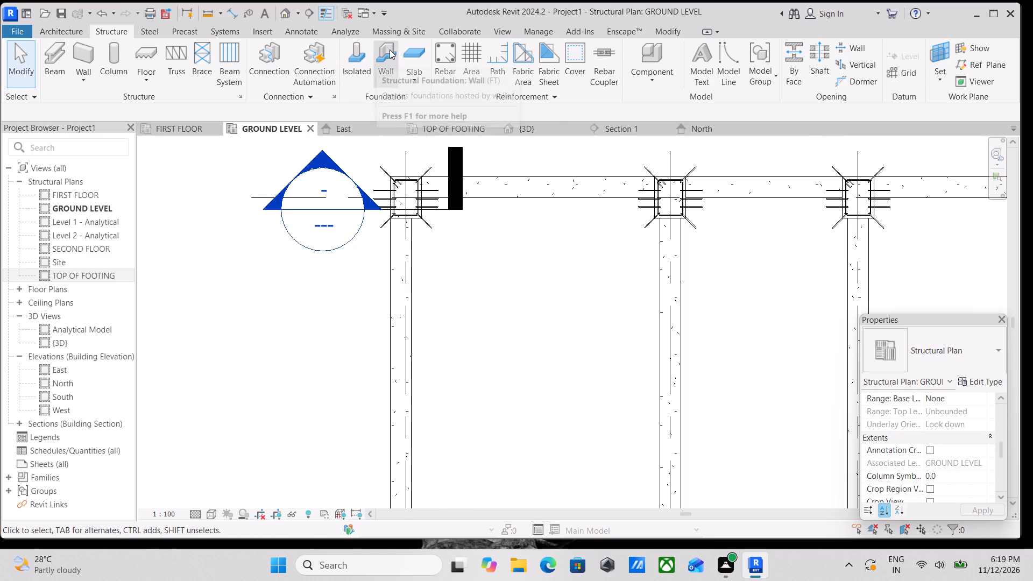
left_click(308, 15)
middle_click_drag(357, 329, 337, 225)
left_click(330, 259)
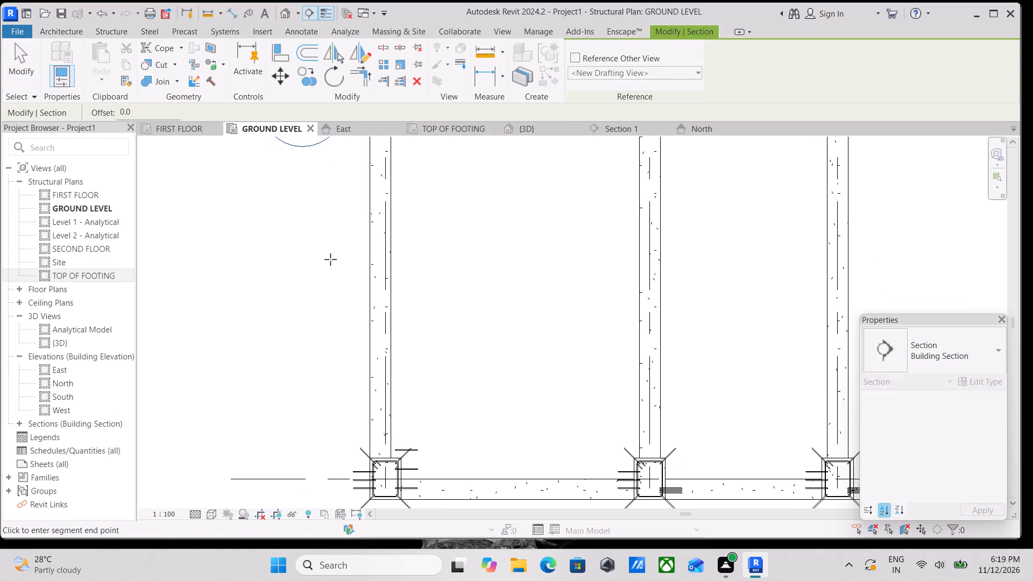
left_click(443, 258)
Narrow the new section's crop extents to just outside the beam's two faces and shorten its view depth to end well before the column.
scroll(443, 258, "down", 1)
middle_click_drag(443, 266, 434, 374)
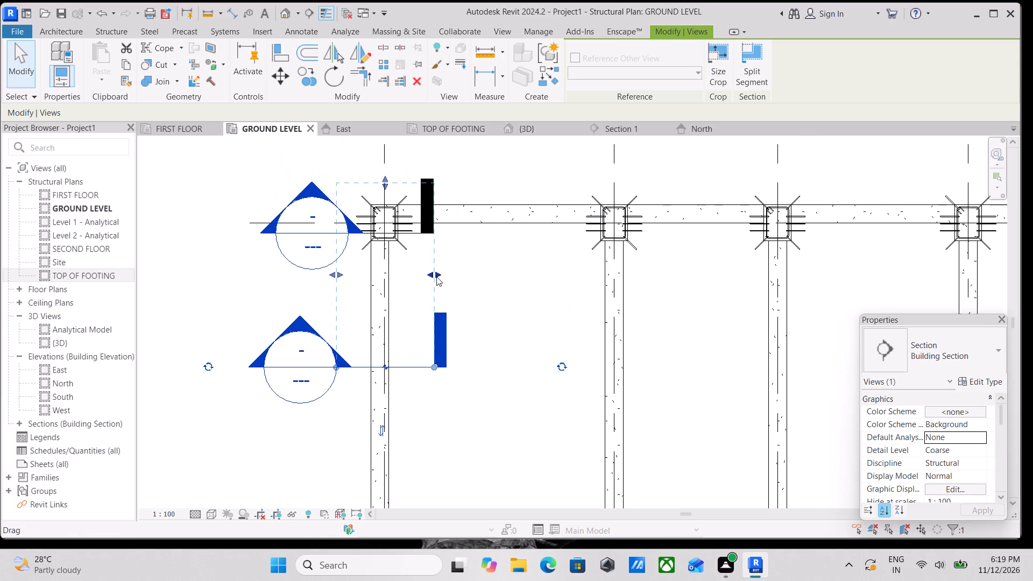
left_click_drag(429, 271, 394, 273)
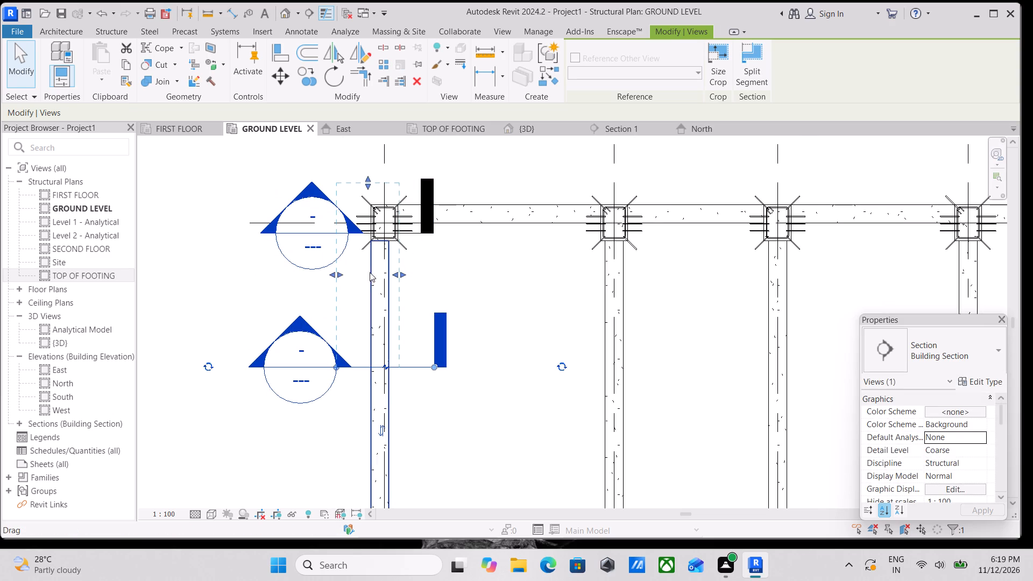
left_click_drag(337, 274, 364, 282)
scroll(380, 182, "up", 5)
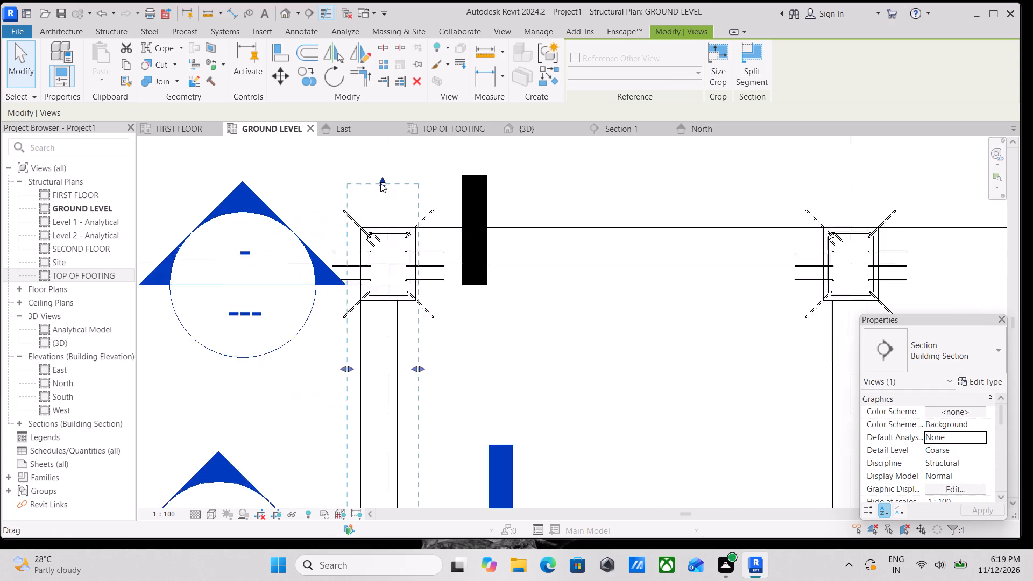
scroll(380, 183, "up", 1)
left_click_drag(381, 186, 372, 338)
scroll(377, 359, "down", 3)
middle_click_drag(377, 359, 404, 242)
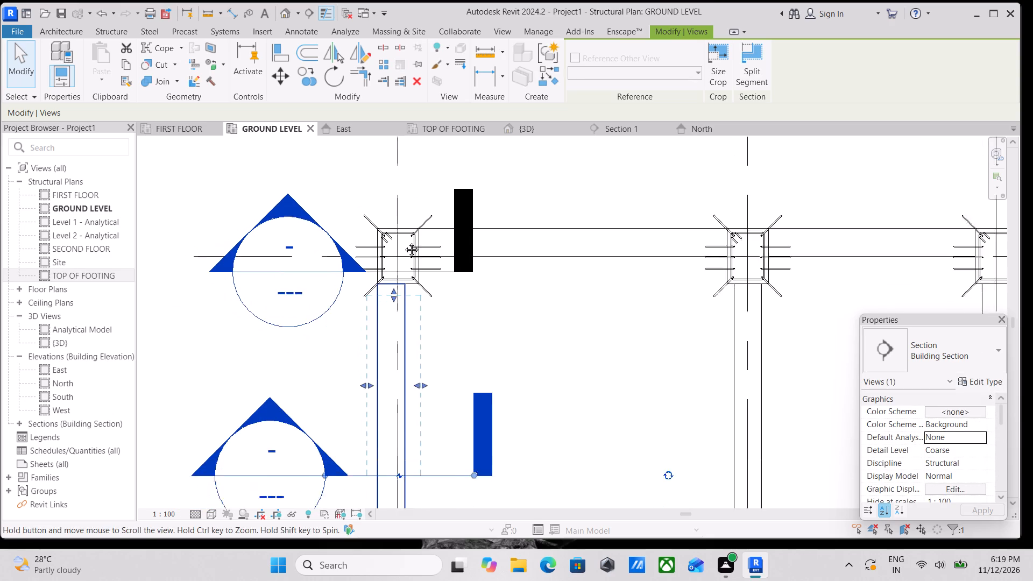
middle_click_drag(404, 242, 406, 223)
left_click_drag(437, 298, 423, 299)
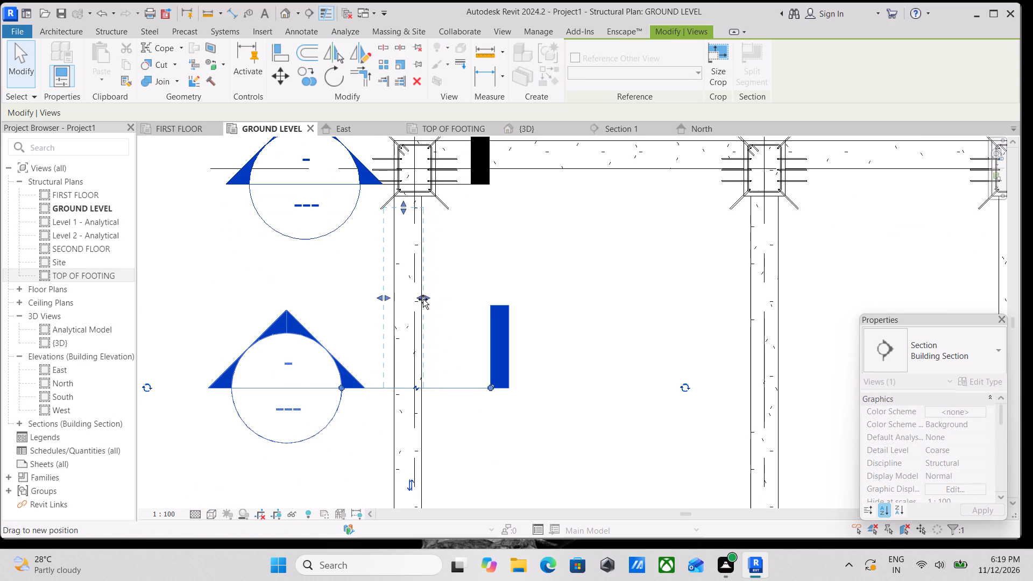
left_click_drag(423, 299, 429, 302)
scroll(383, 298, "up", 3)
left_click_drag(383, 297, 388, 299)
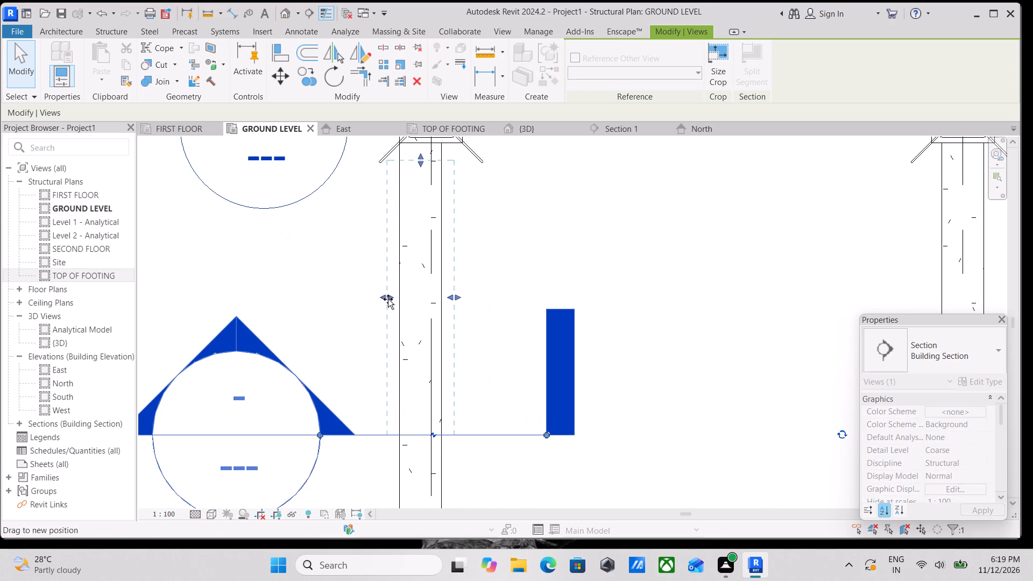
left_click_drag(388, 299, 393, 301)
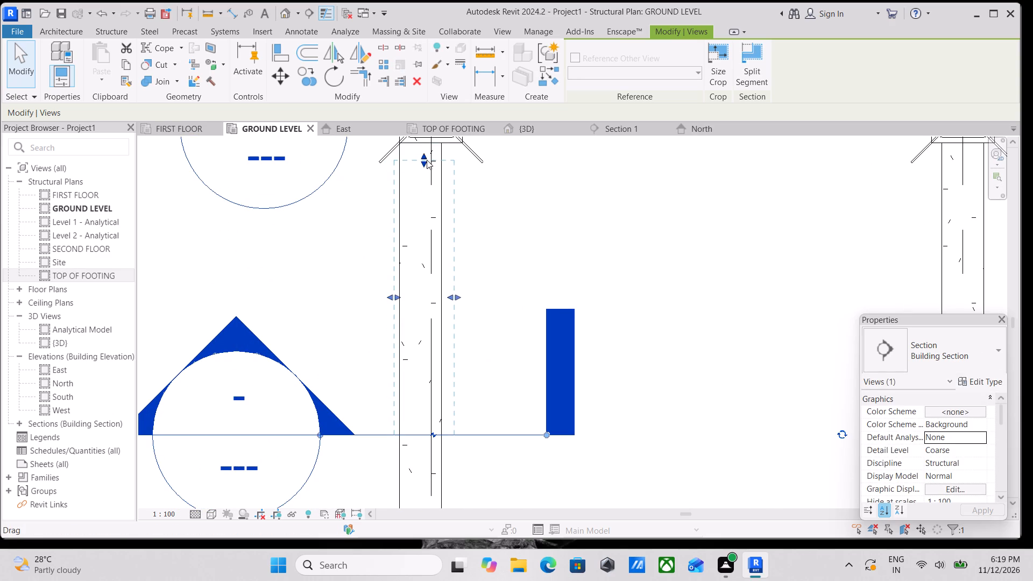
left_click_drag(427, 160, 415, 311)
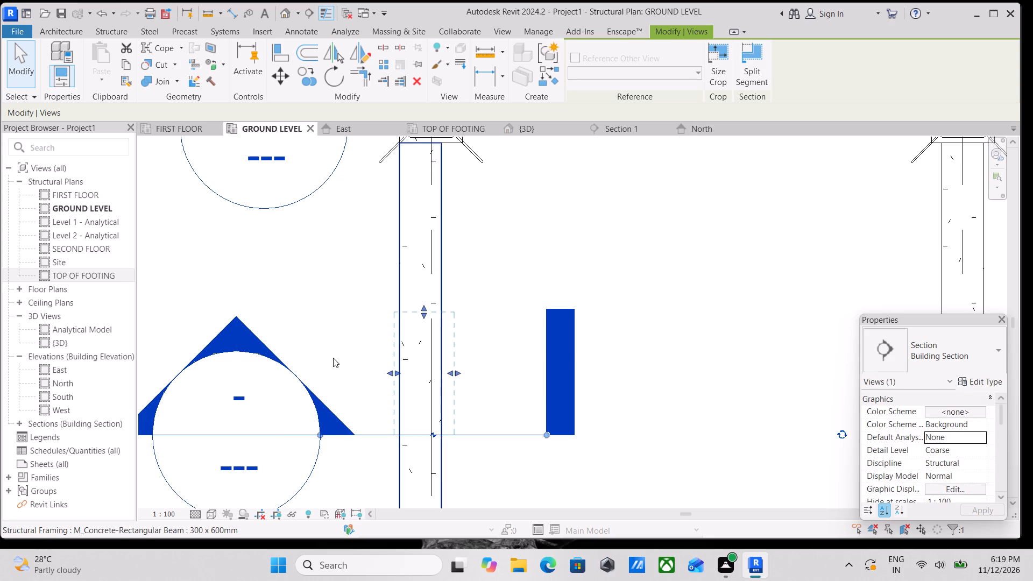
Open the view of the new section through the grid A beam.
right_click(246, 336)
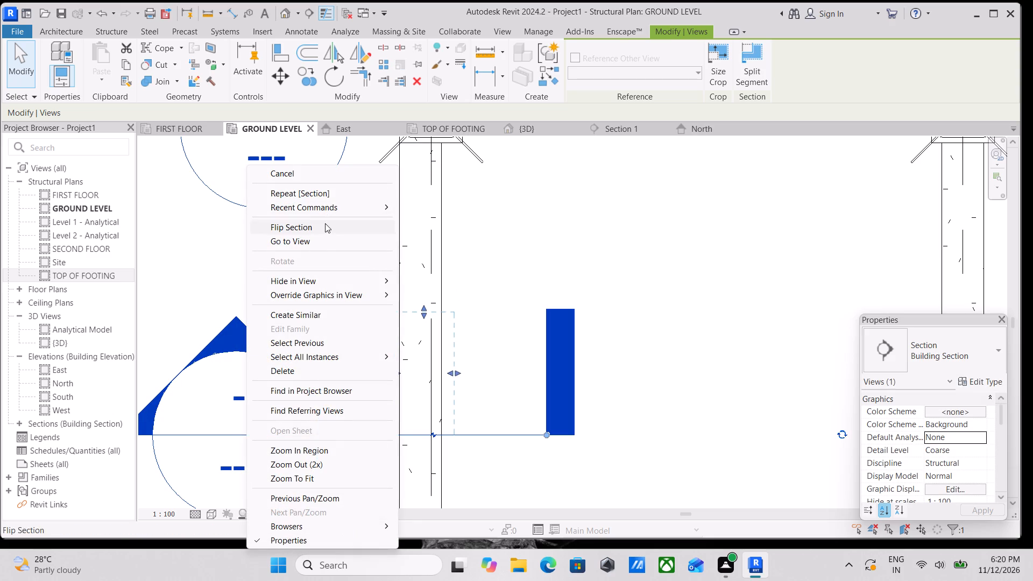
left_click(322, 243)
middle_click_drag(537, 345, 443, 255)
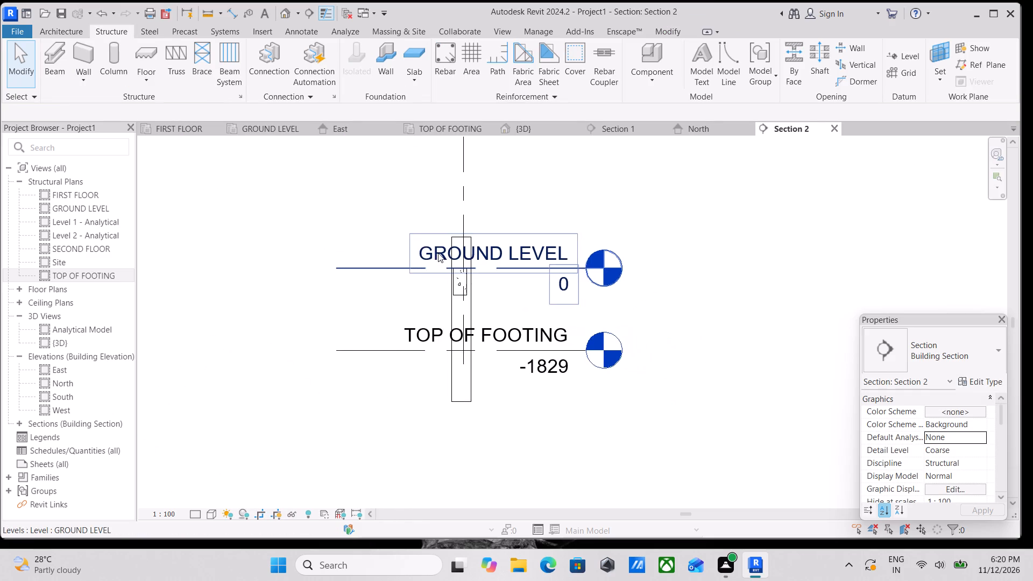
Extend the head ends of the GROUND LEVEL and TOP OF FOOTING level lines so their labels clear the beam's cross-section.
scroll(621, 379, "up", 1)
left_click(359, 351)
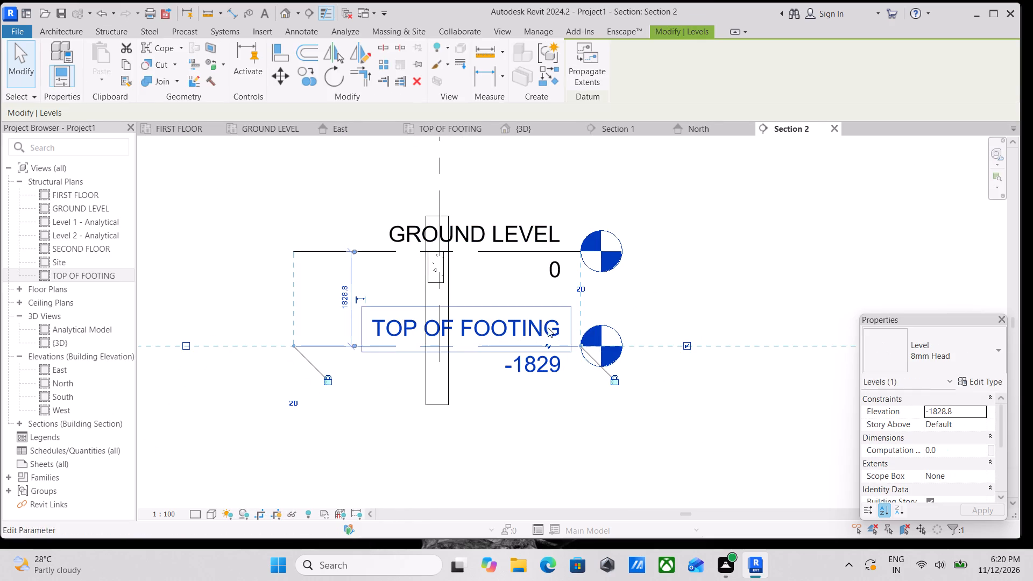
left_click_drag(579, 343, 733, 330)
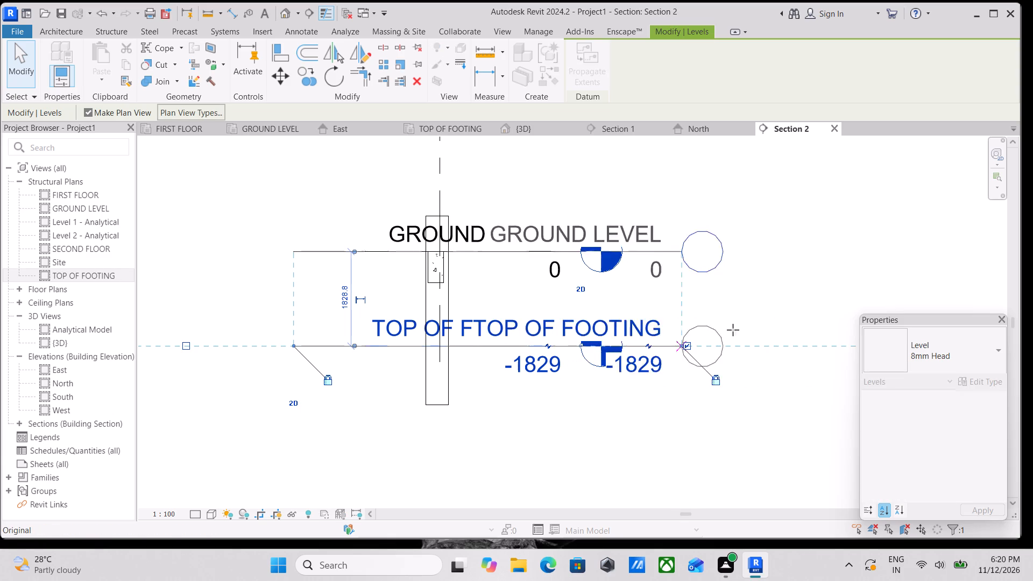
left_click_drag(733, 330, 896, 301)
middle_click_drag(740, 311, 548, 303)
scroll(718, 299, "down", 1)
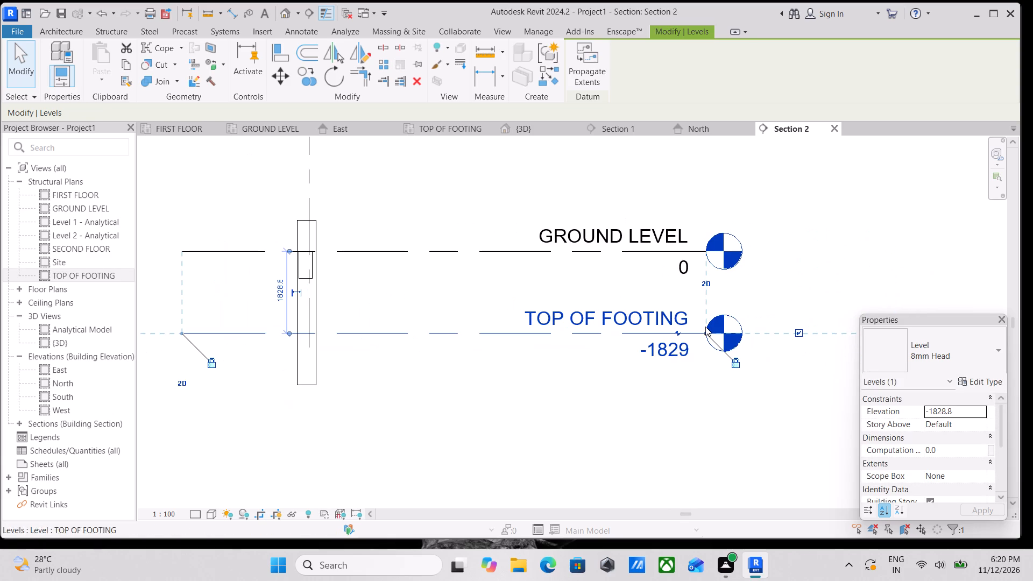
left_click_drag(704, 327, 822, 314)
middle_click_drag(473, 320, 621, 365)
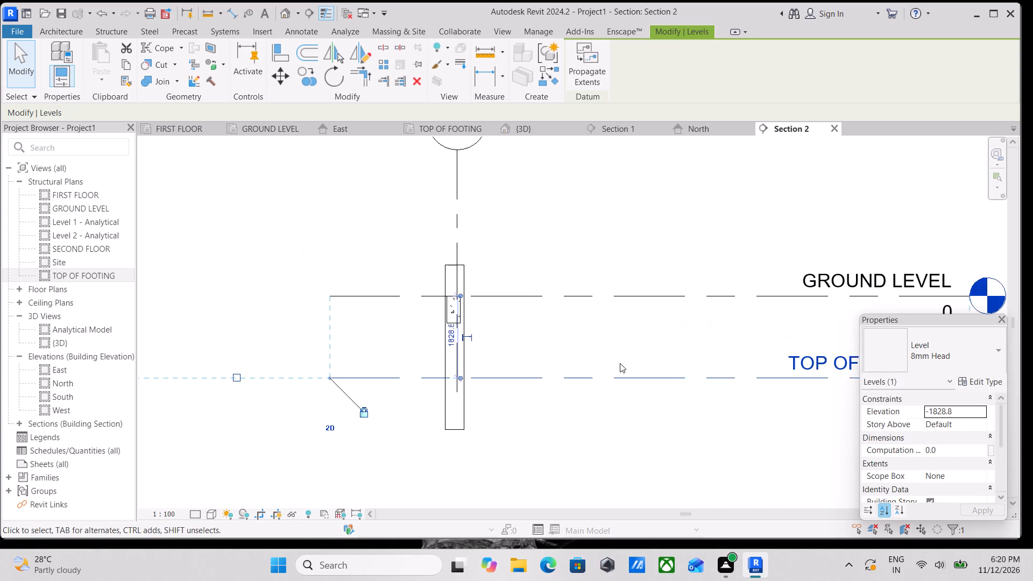
scroll(451, 328, "up", 6)
scroll(475, 289, "up", 5)
middle_click_drag(458, 288, 459, 341)
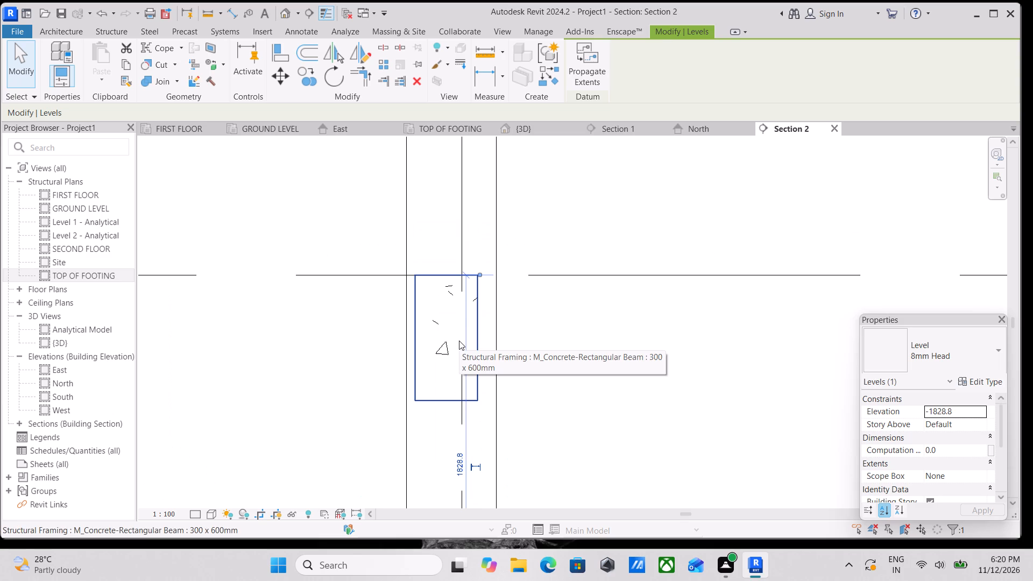
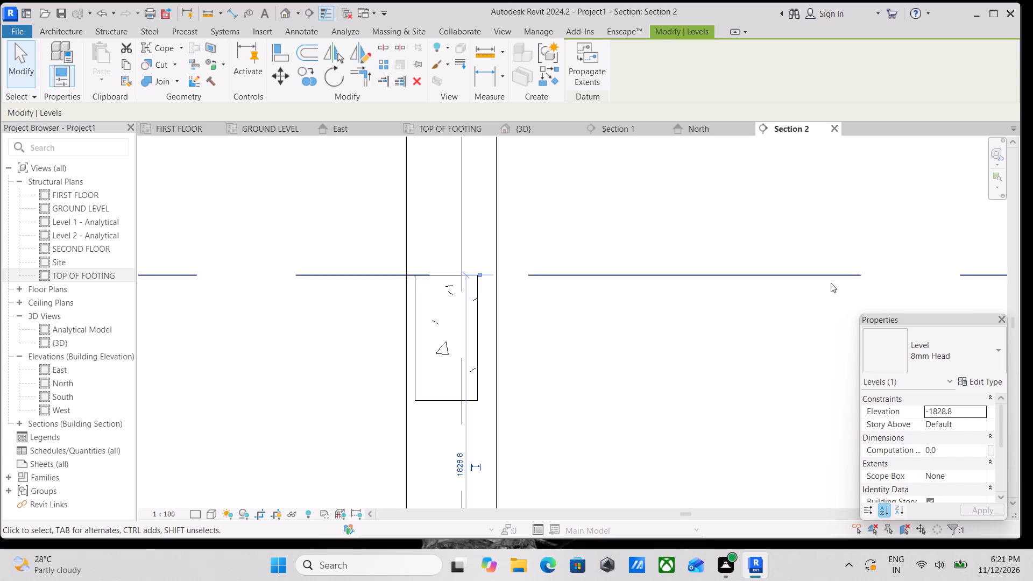
Place a 13M stirrup of shape M_T1 in the 300 x 600mm beam's cross-section, oriented parallel to the work plane.
left_click(117, 26)
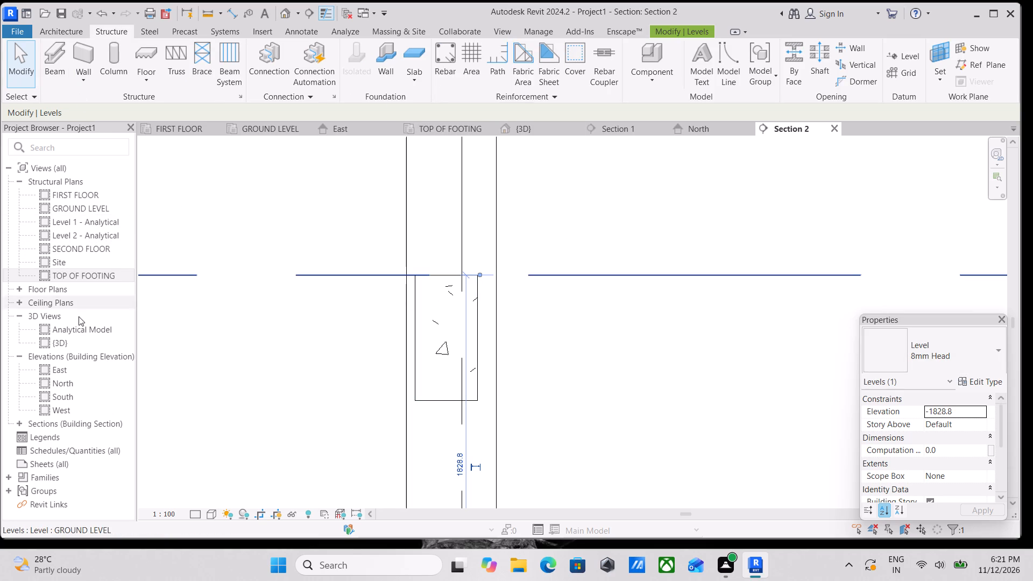
scroll(74, 381, "down", 1)
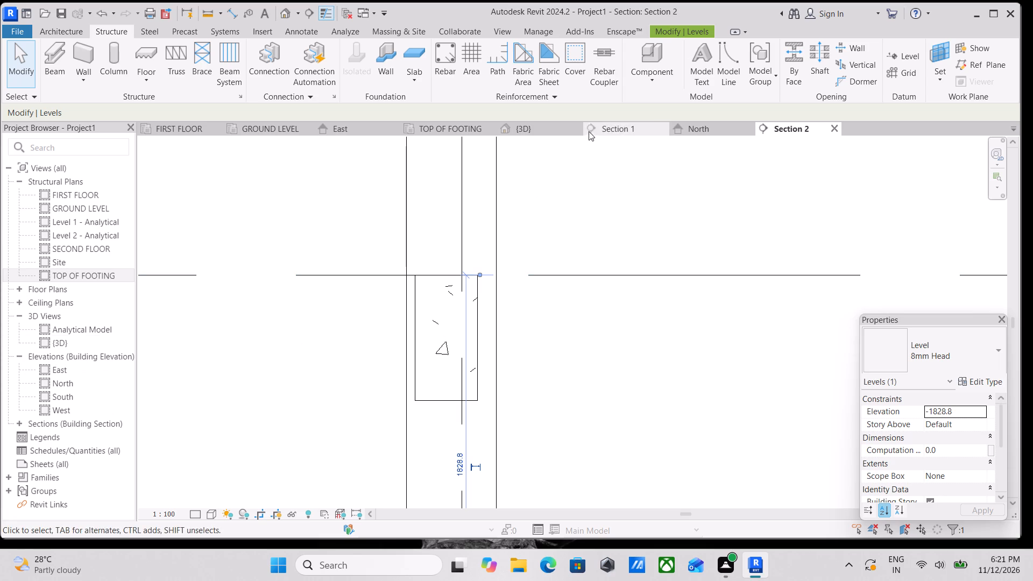
left_click(443, 58)
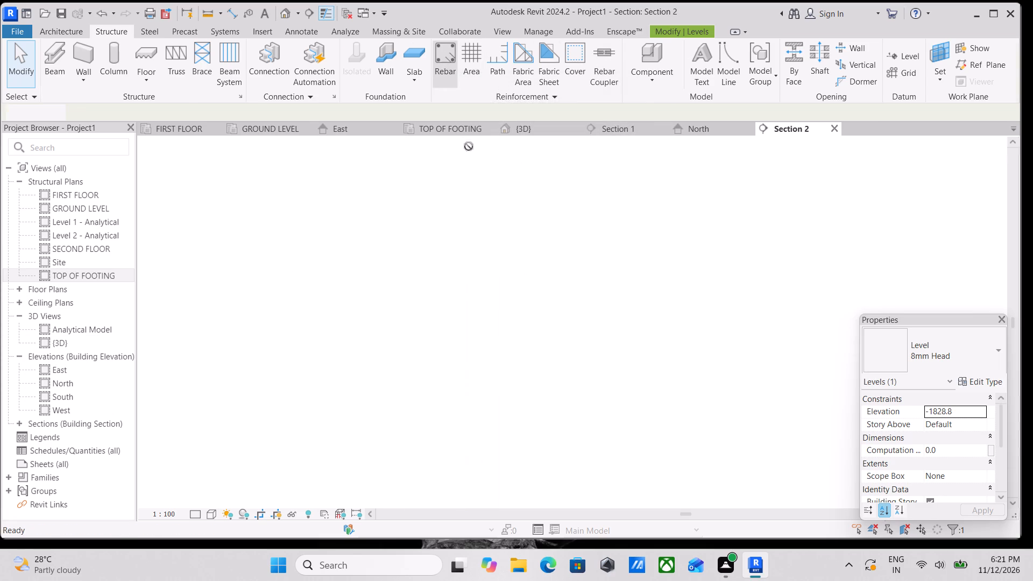
scroll(928, 243, "up", 2)
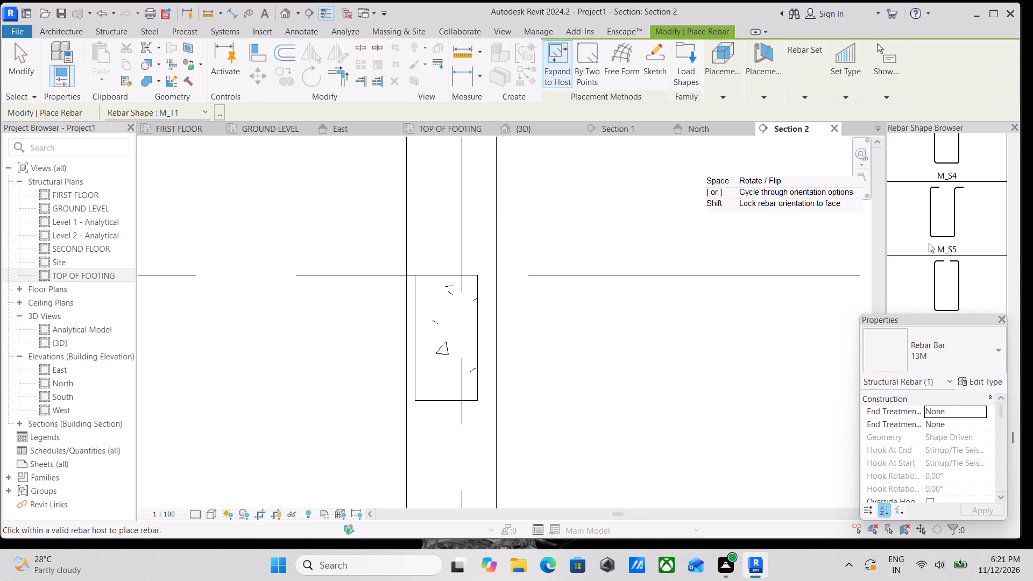
scroll(929, 243, "down", 5)
left_click(929, 243)
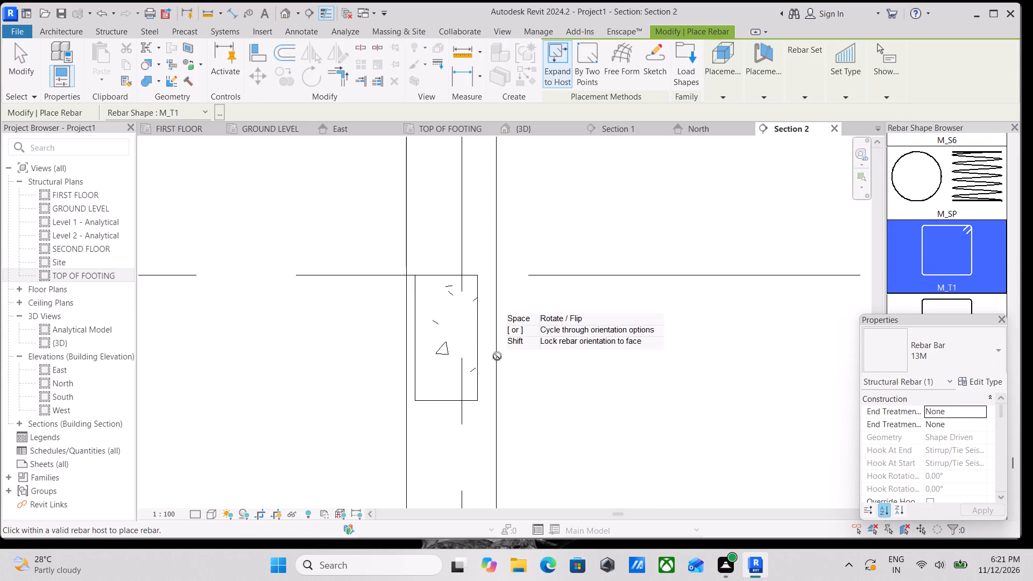
left_click(761, 85)
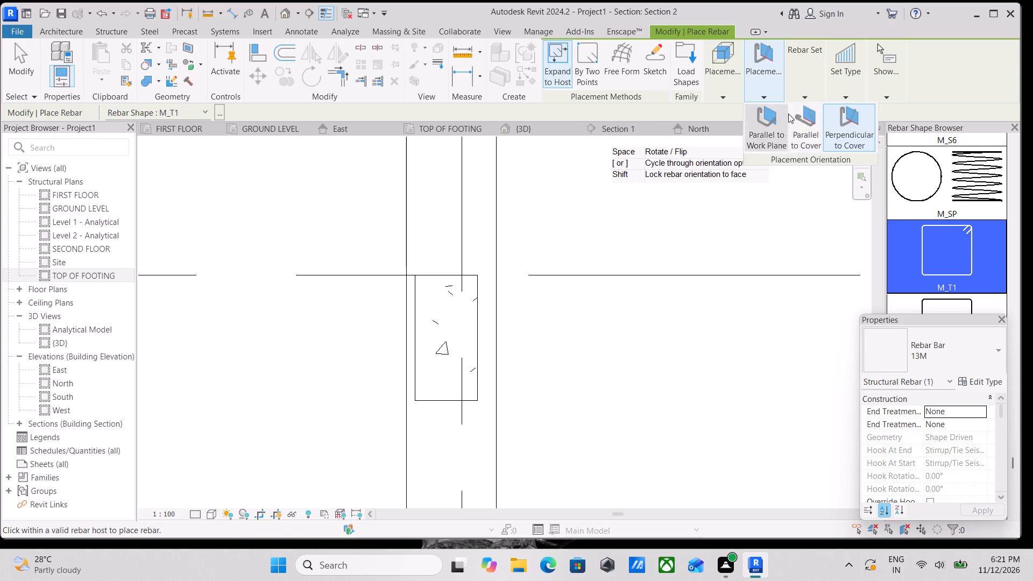
left_click(799, 134)
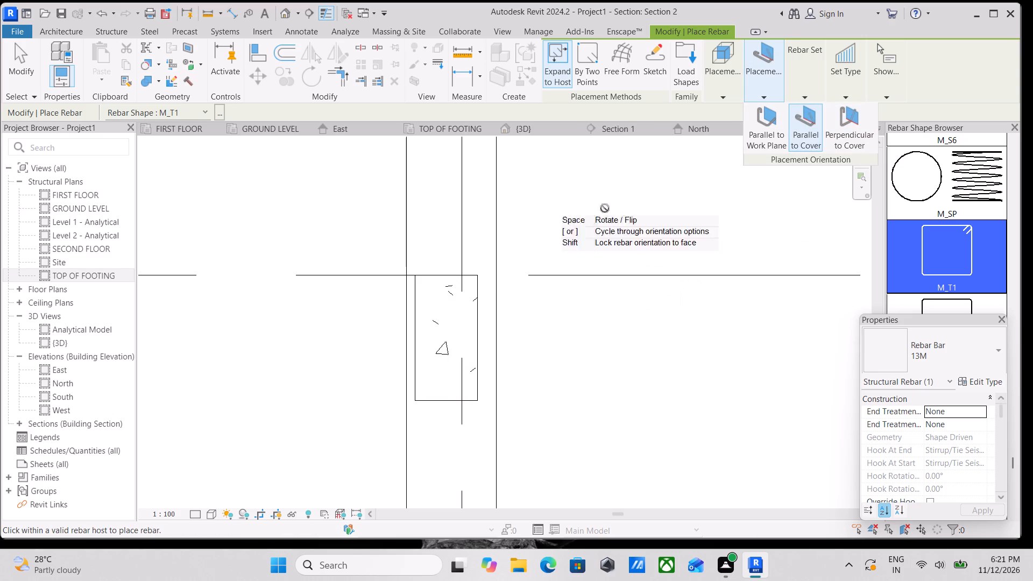
left_click(758, 90)
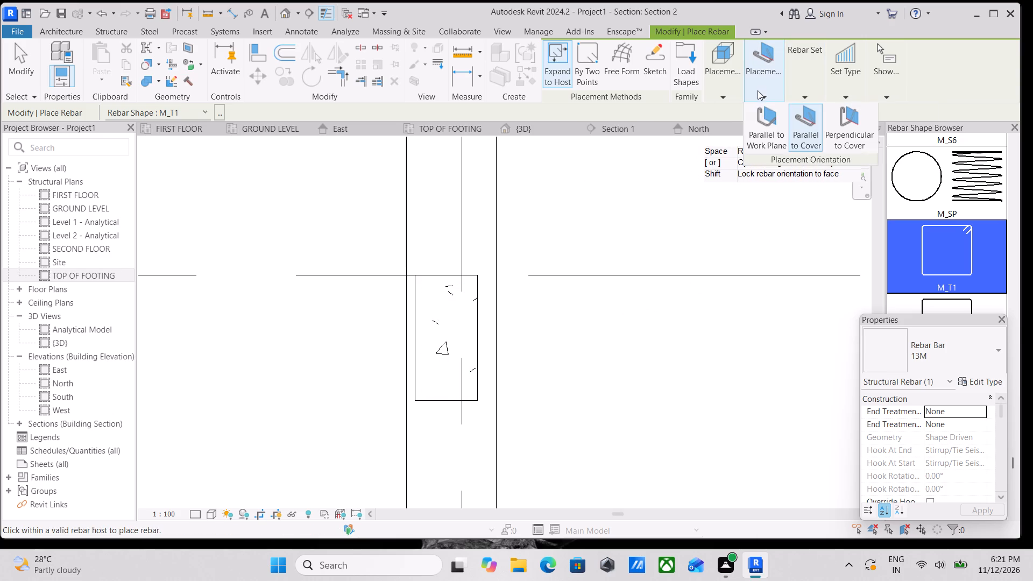
left_click(775, 122)
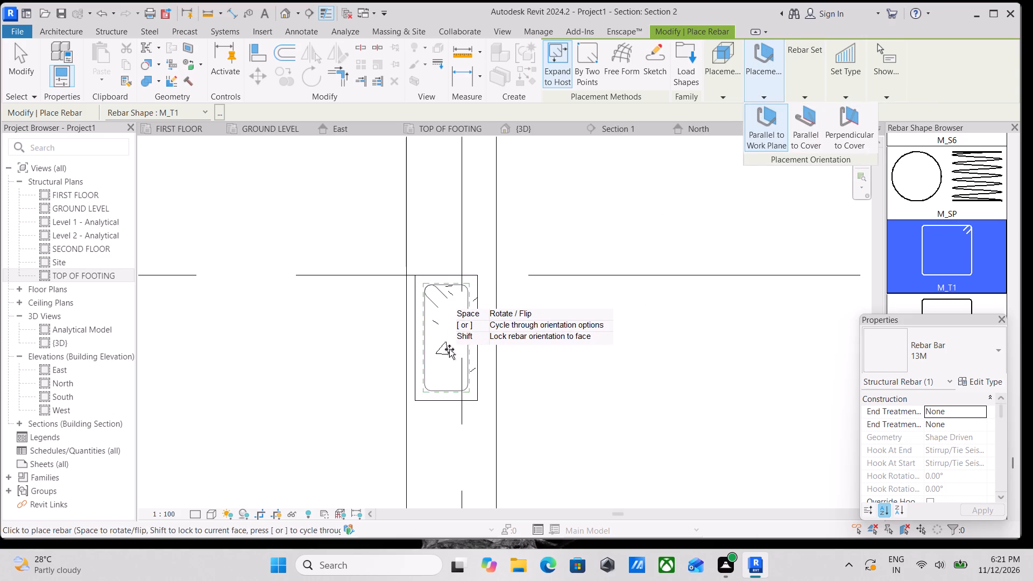
scroll(451, 349, "up", 5)
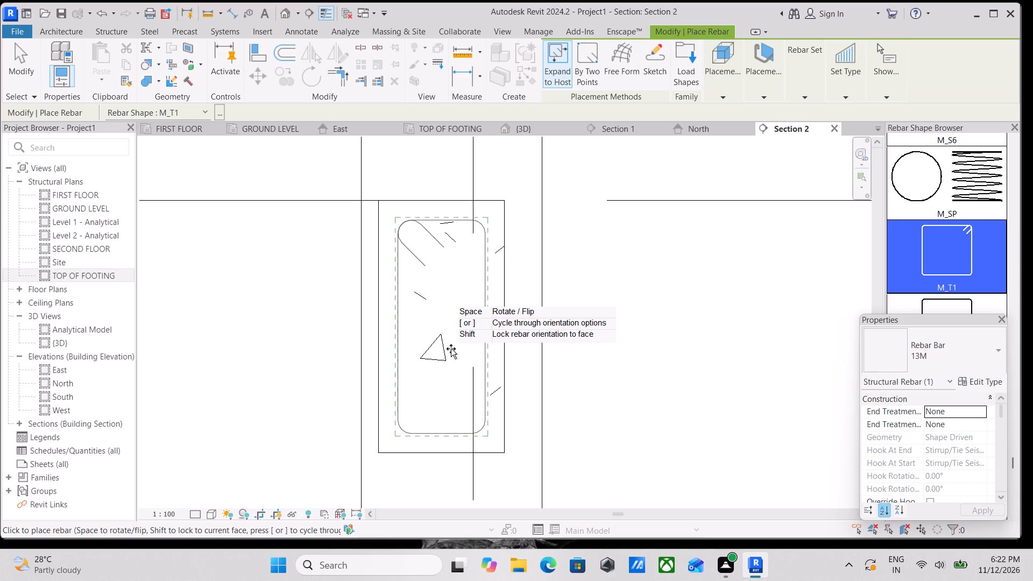
scroll(451, 349, "up", 2)
left_click(451, 349)
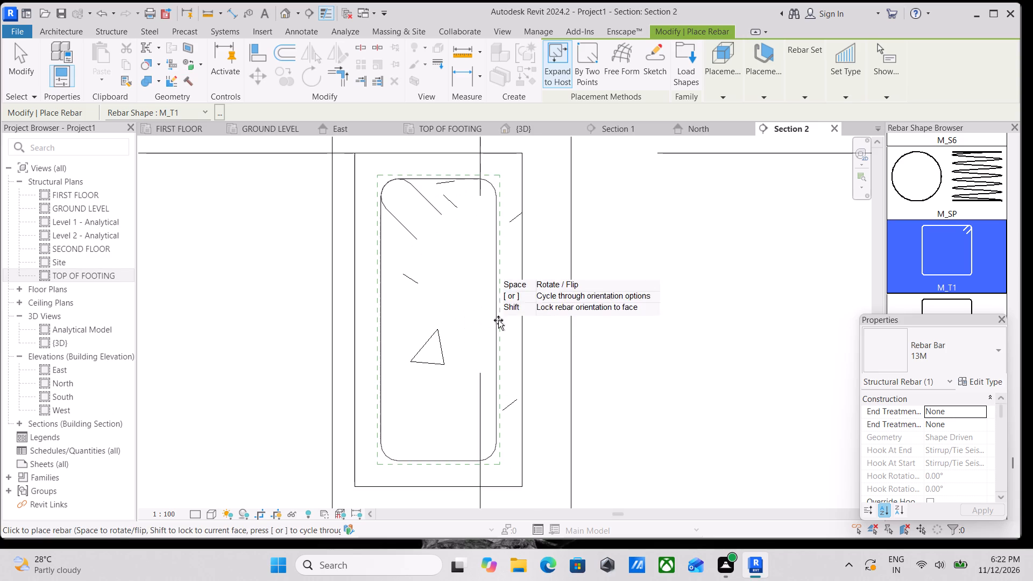
key("Escape")
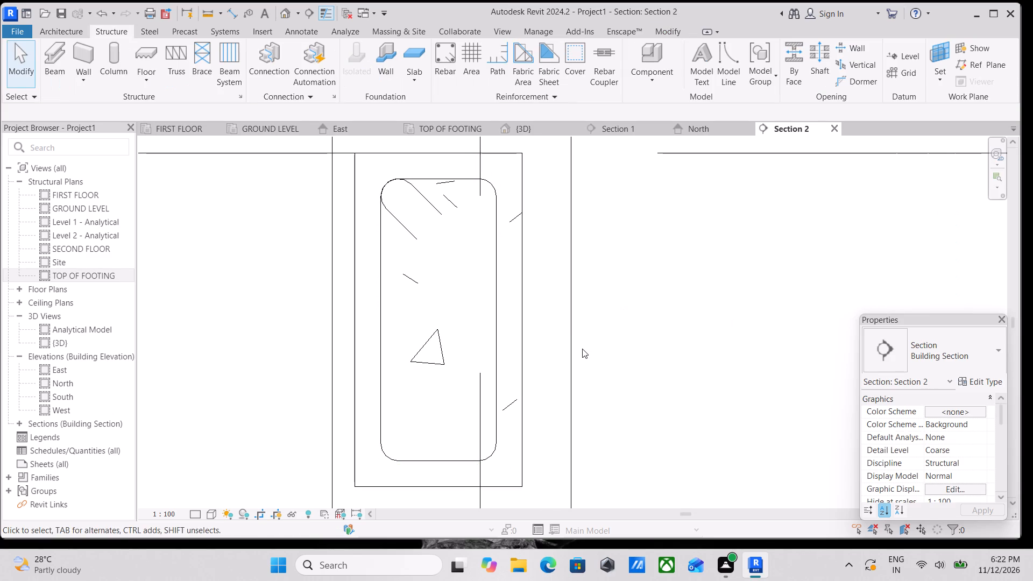
Set the beam section view's detail level to Fine.
left_click(207, 514)
left_click(190, 514)
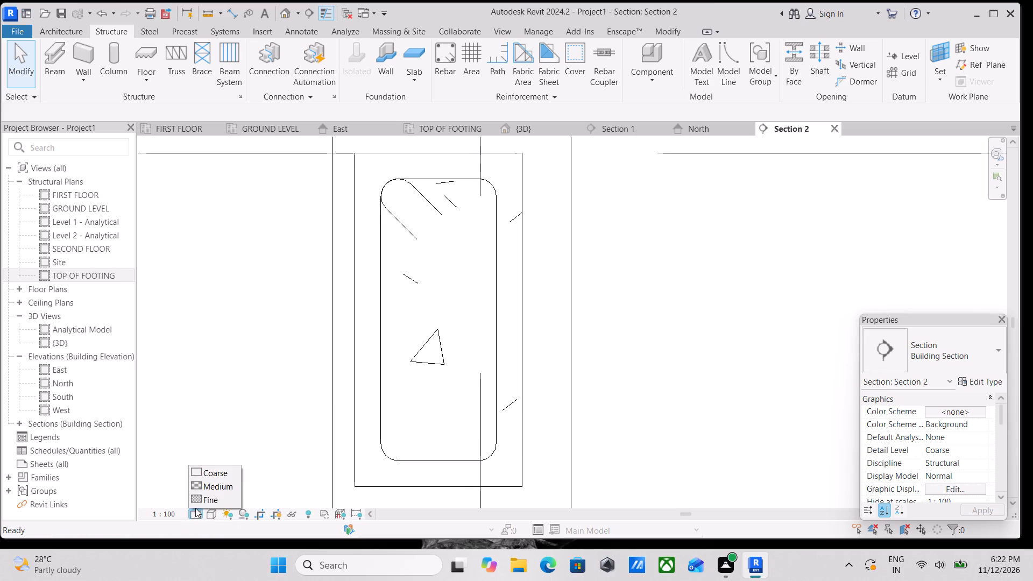
left_click(198, 501)
Set the beam stirrup's rebar set layout to Maximum Spacing with a spacing of 120 mm.
middle_click_drag(646, 296, 521, 374)
scroll(646, 296, "down", 1)
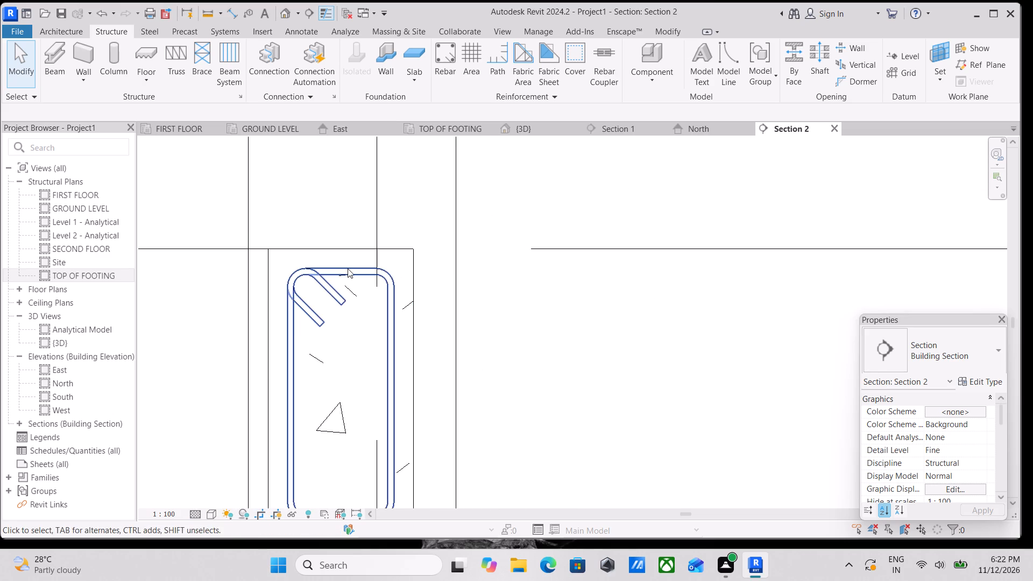
left_click(348, 268)
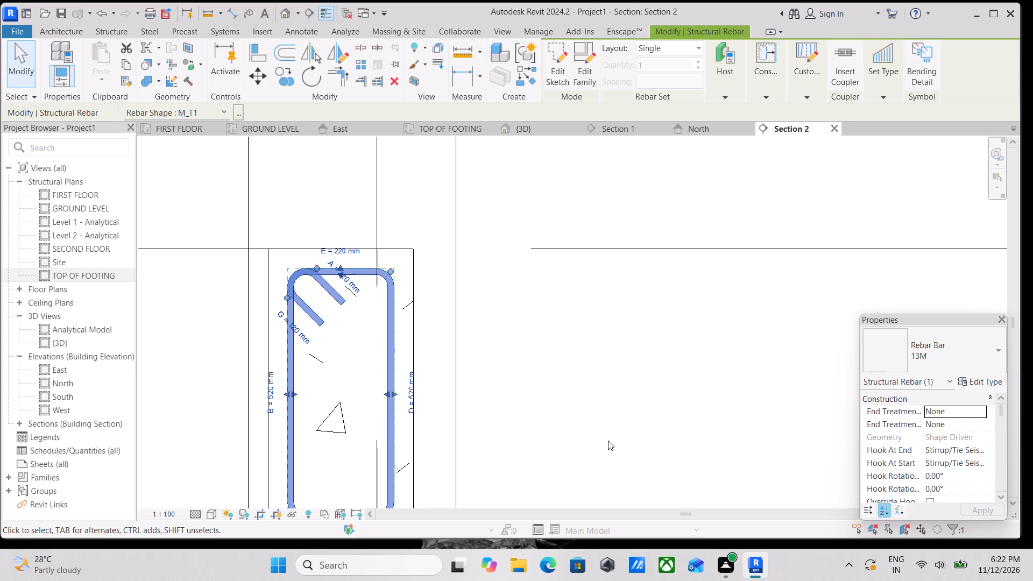
scroll(940, 449, "down", 2)
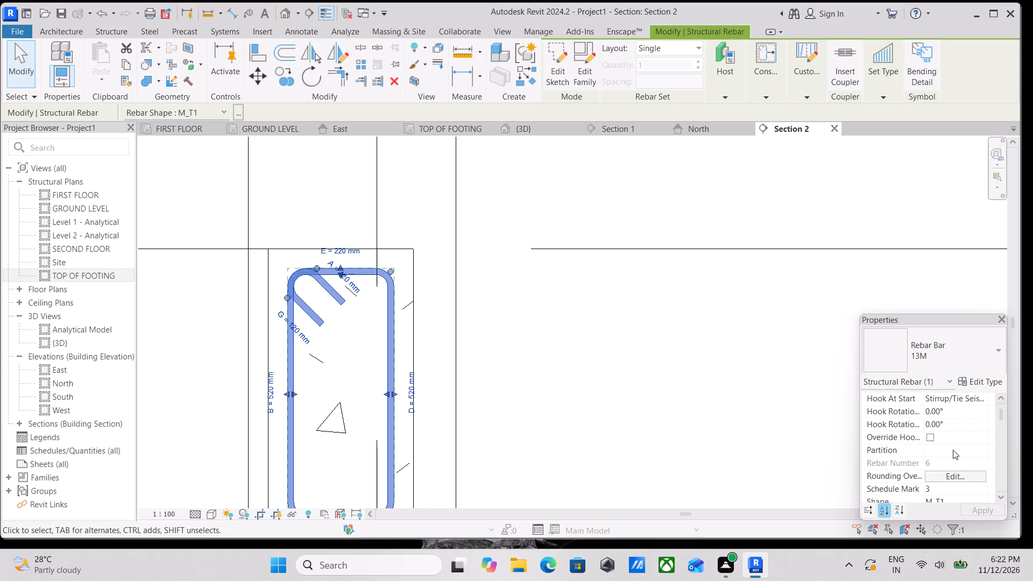
left_click(963, 473)
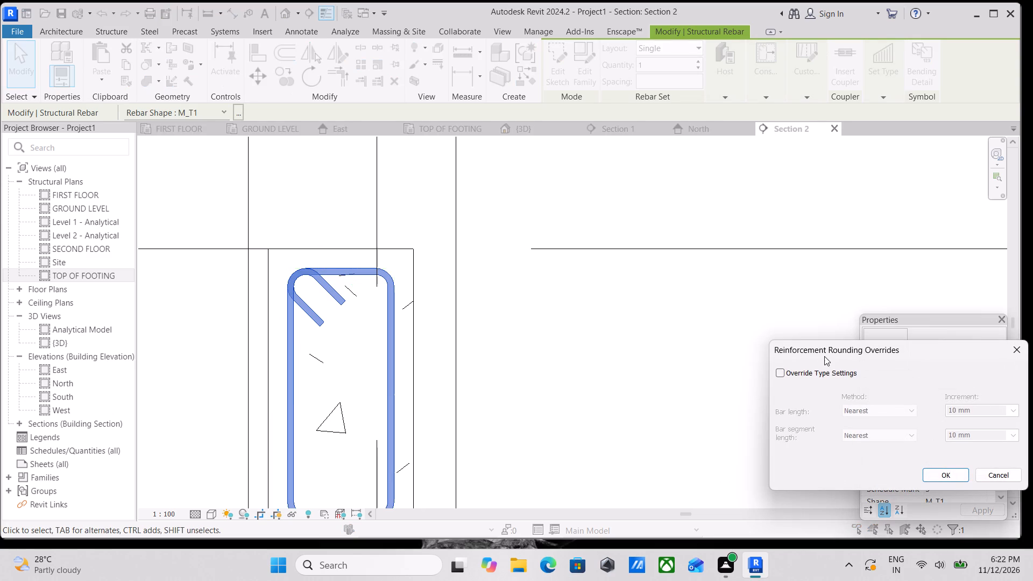
left_click(984, 472)
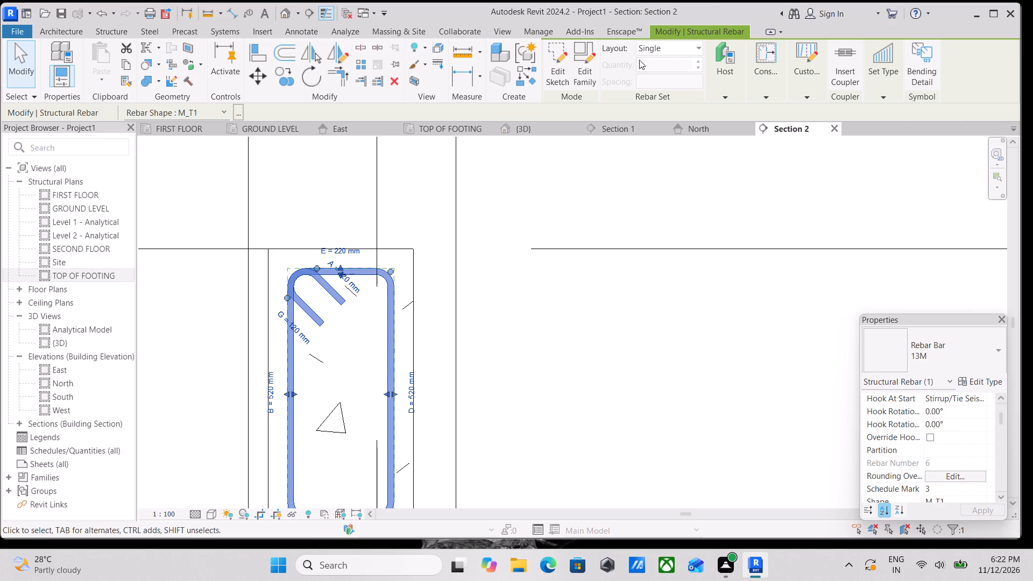
left_click(686, 45)
left_click(701, 98)
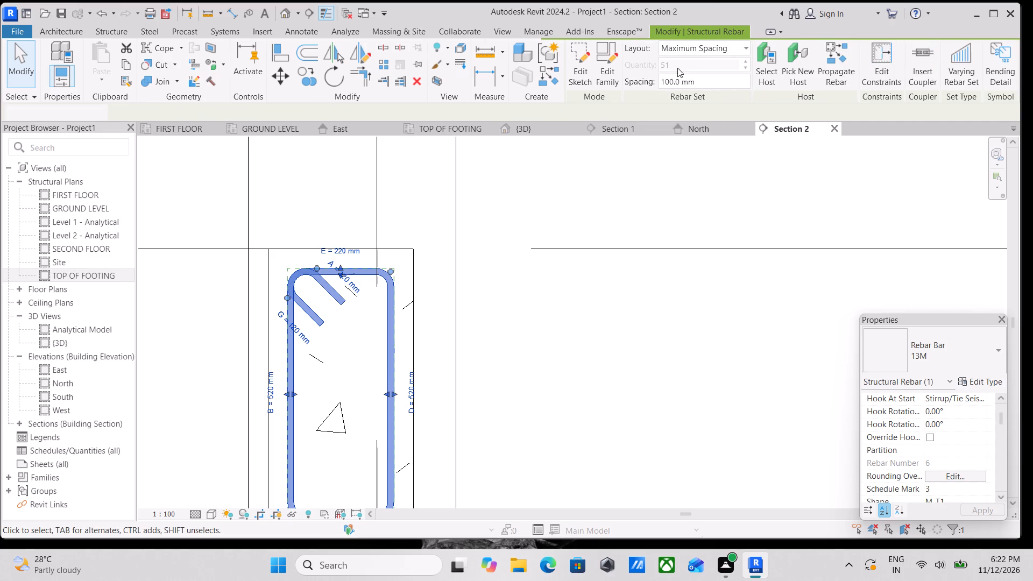
left_click_drag(701, 78, 633, 86)
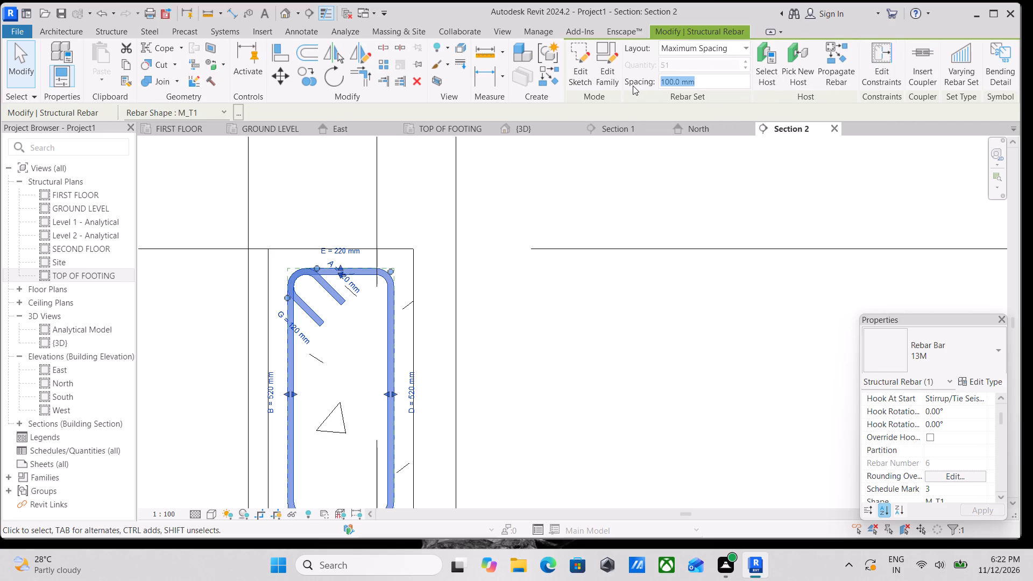
type("12")
type("0MM")
key("Return")
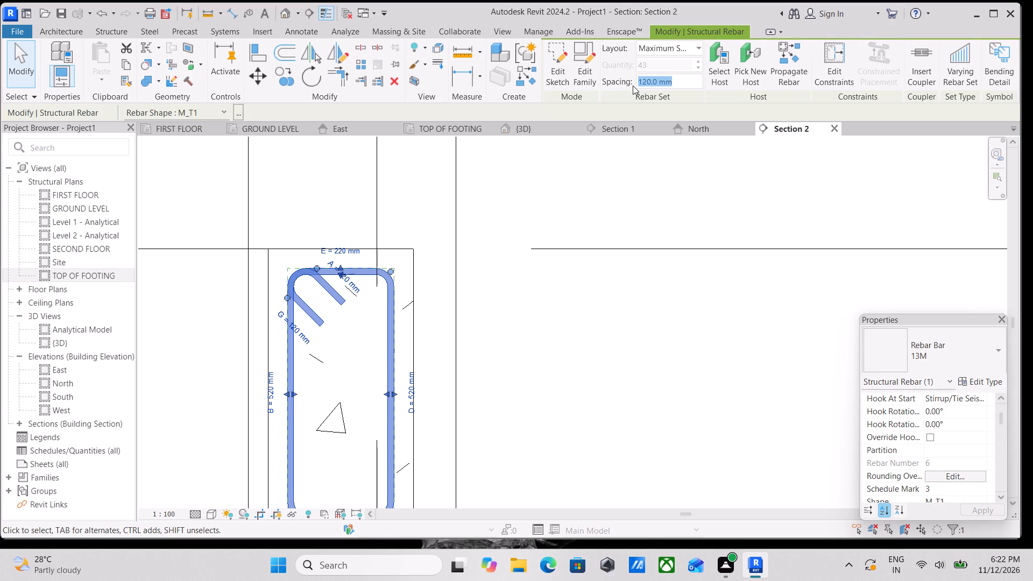
left_click(362, 265)
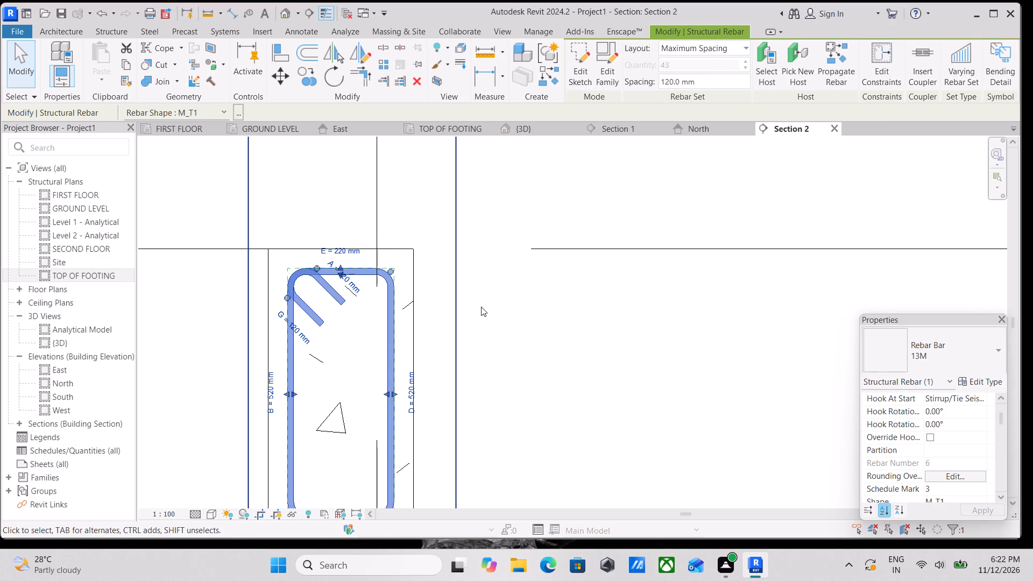
key("Escape")
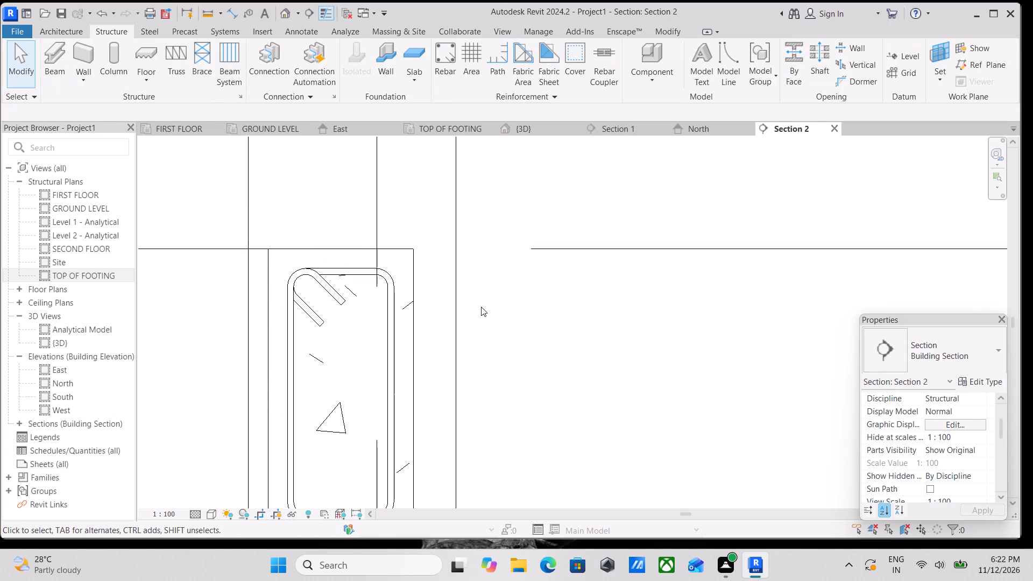
Make the beam's stirrup set show unobscured in the {3D} view through its view visibility states.
left_click(328, 268)
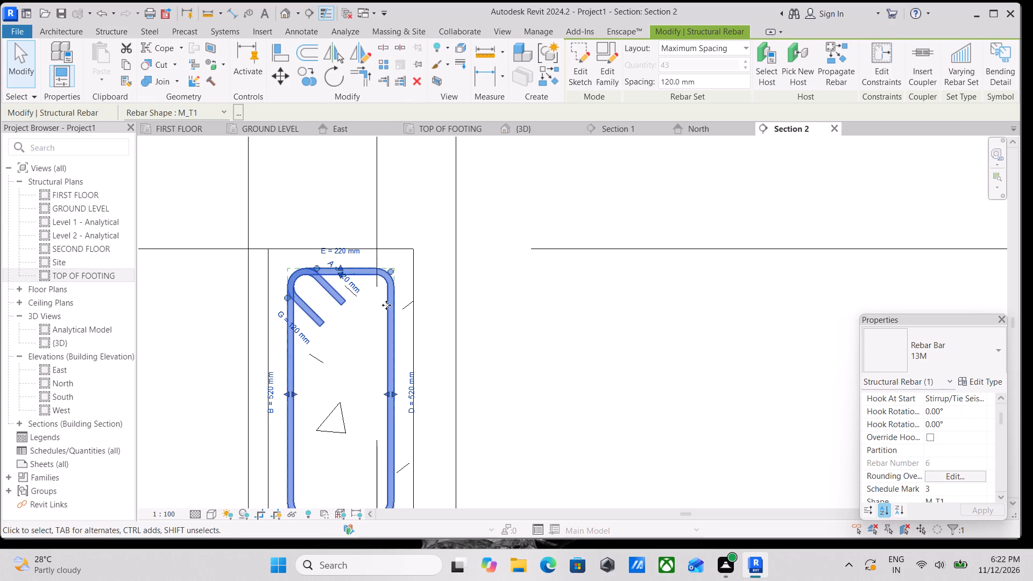
scroll(386, 305, "down", 2)
middle_click_drag(361, 310, 404, 267)
scroll(915, 427, "down", 1)
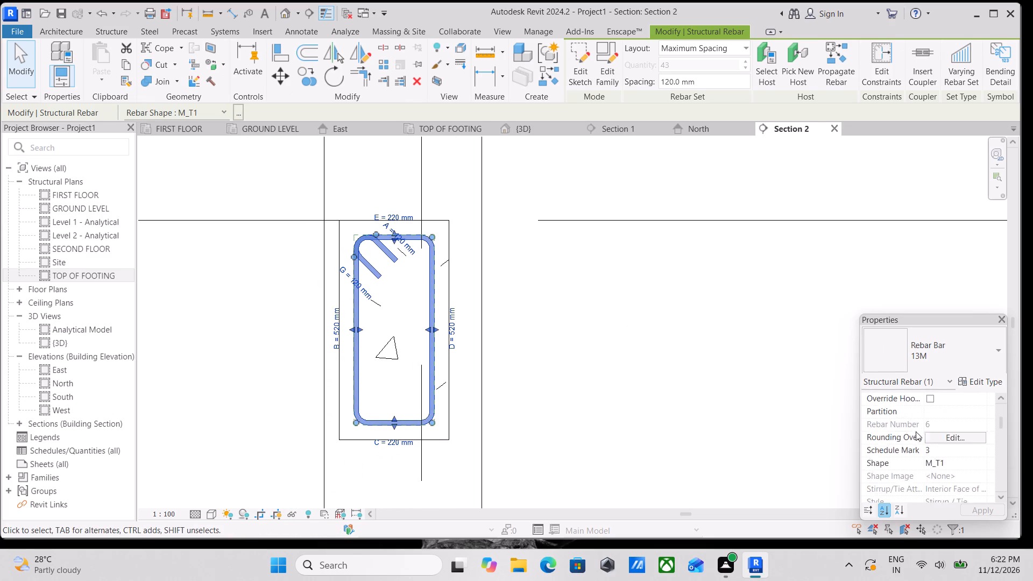
scroll(916, 431, "down", 1)
scroll(949, 461, "down", 2)
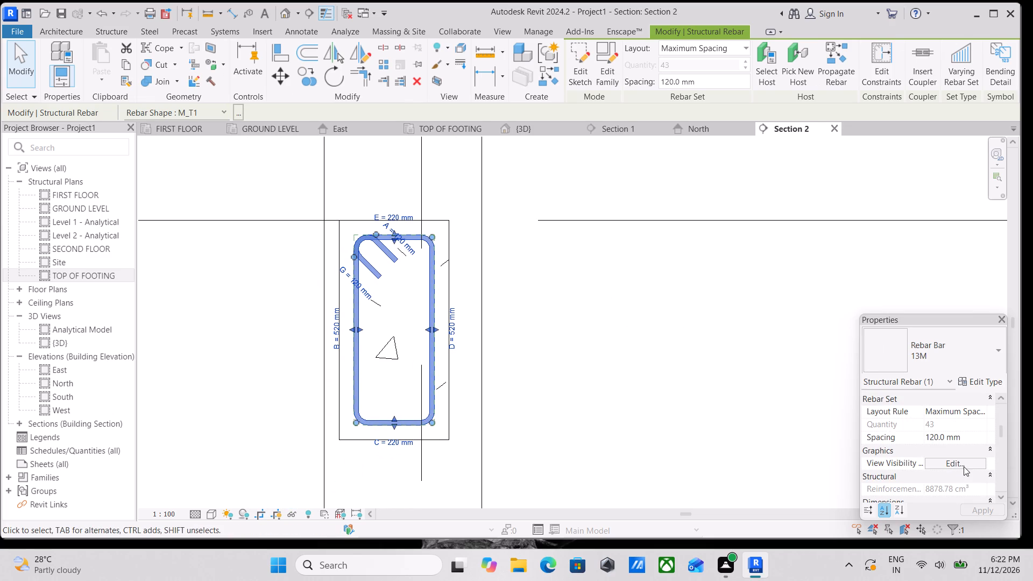
left_click(965, 464)
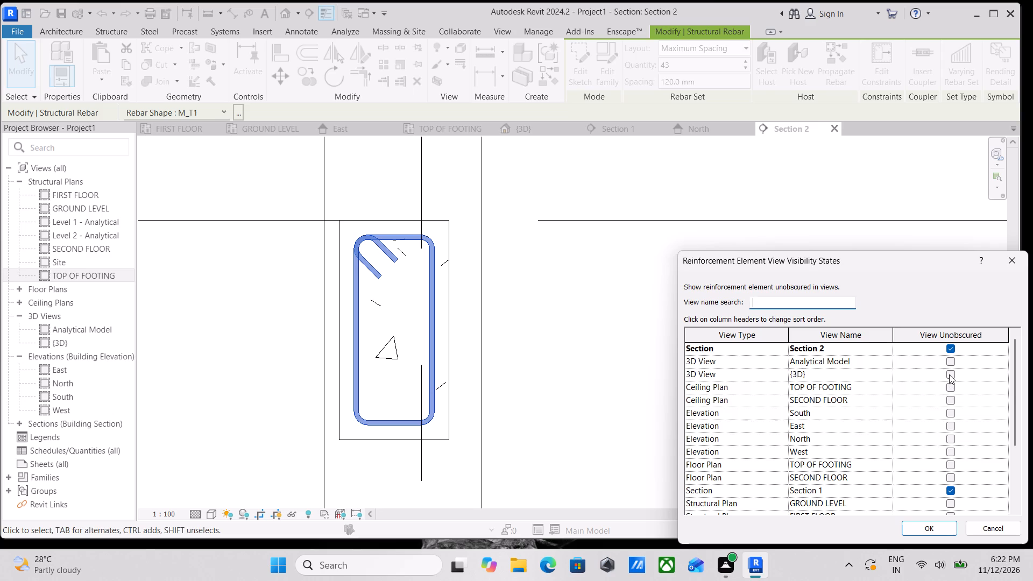
left_click(949, 373)
left_click(937, 528)
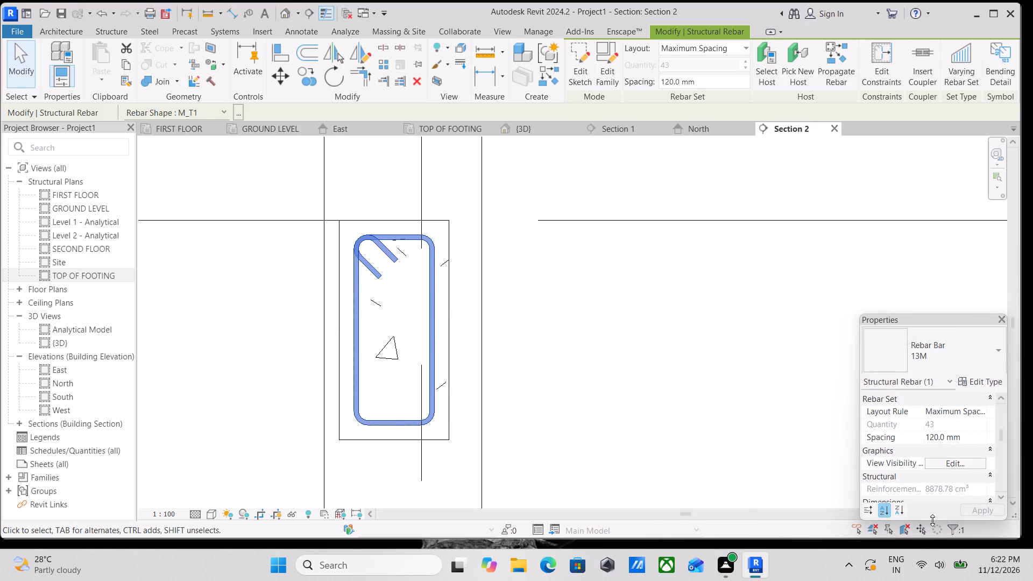
Place a straight 13M bar of shape M_00, perpendicular to cover, inside the beam stirrup's upper hooked corner.
middle_click_drag(619, 367, 655, 434)
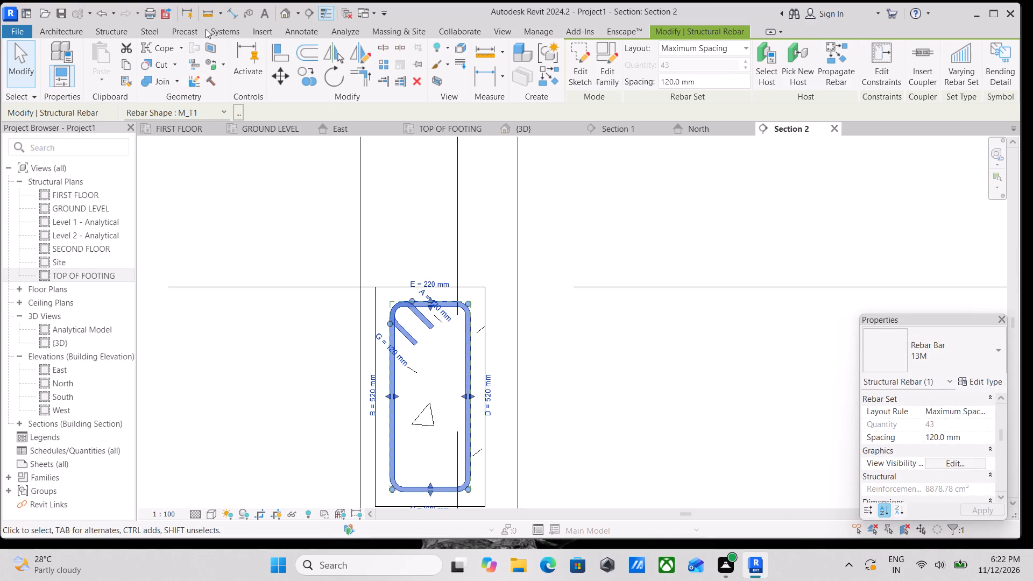
left_click(107, 32)
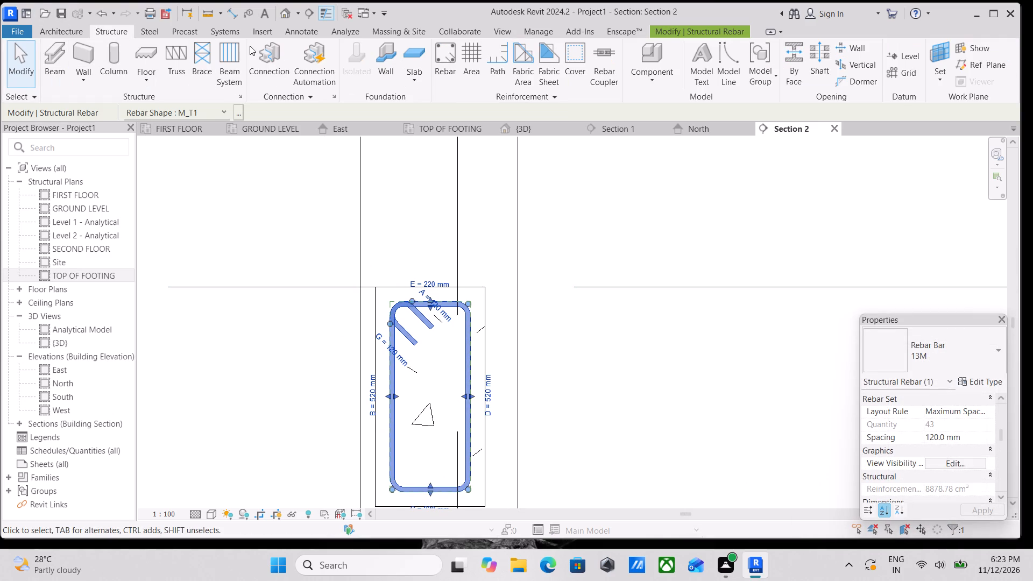
left_click(444, 51)
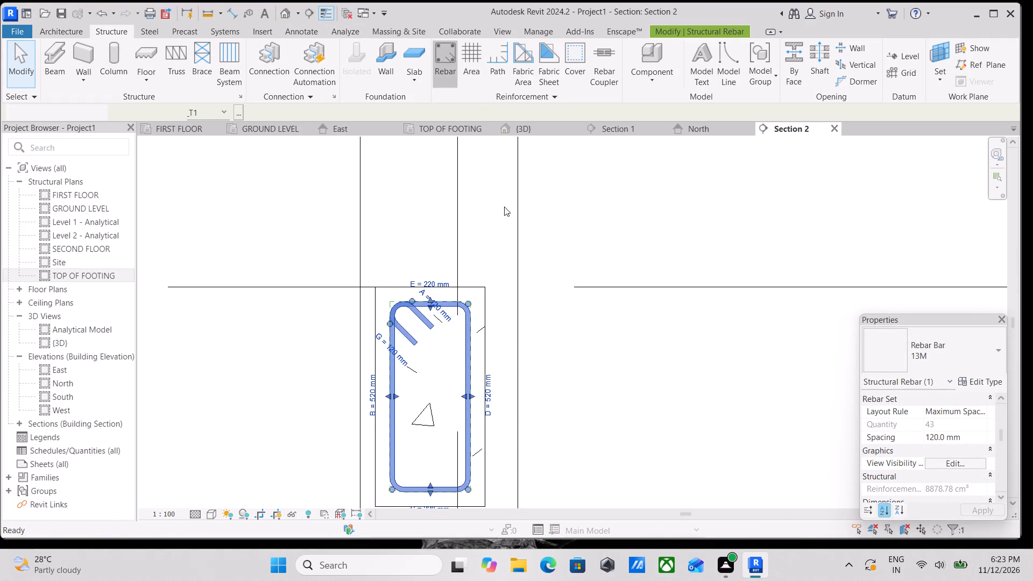
scroll(391, 327, "up", 6)
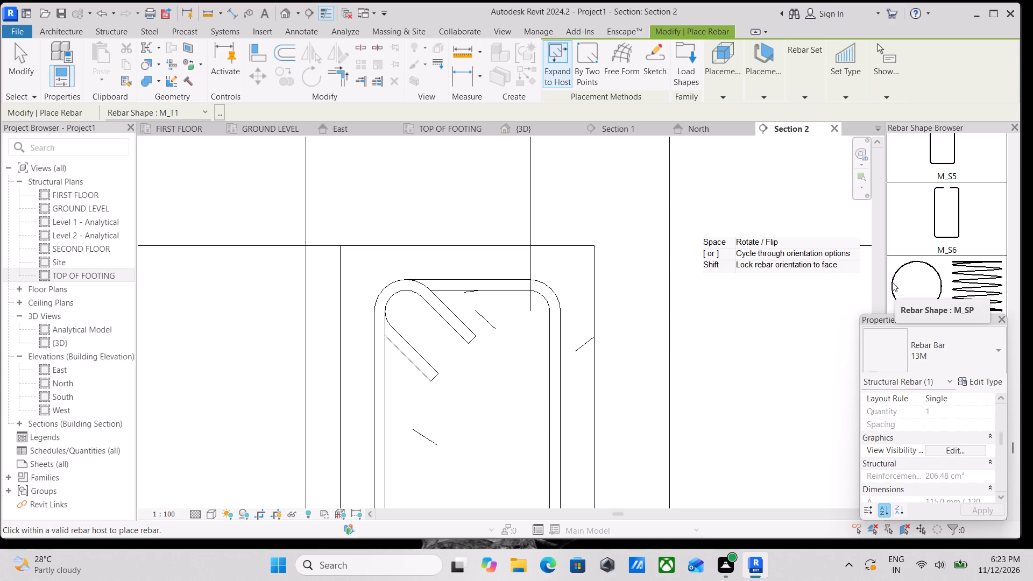
scroll(924, 253, "up", 2)
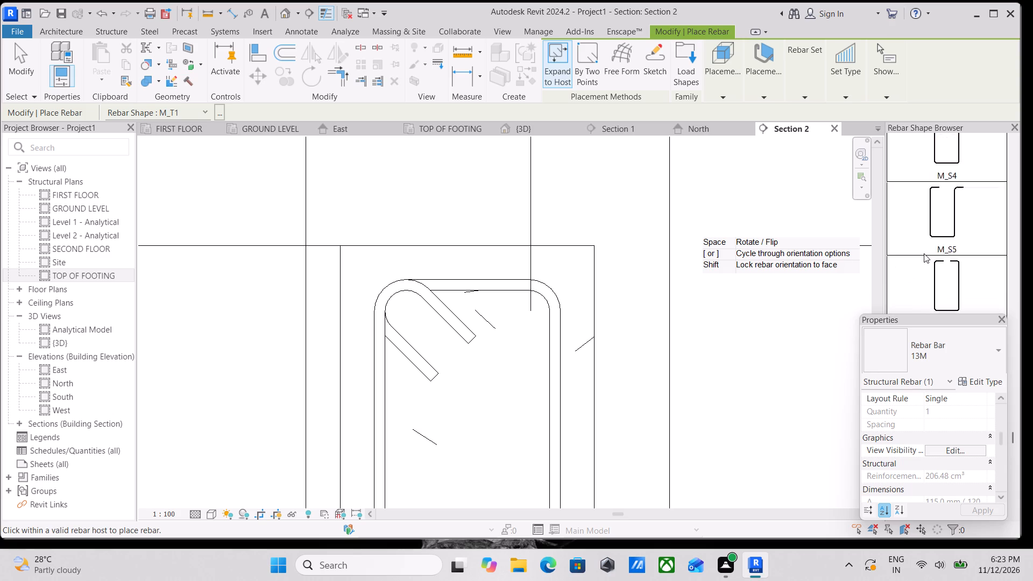
scroll(924, 253, "up", 18)
scroll(924, 253, "up", 11)
scroll(924, 253, "up", 11)
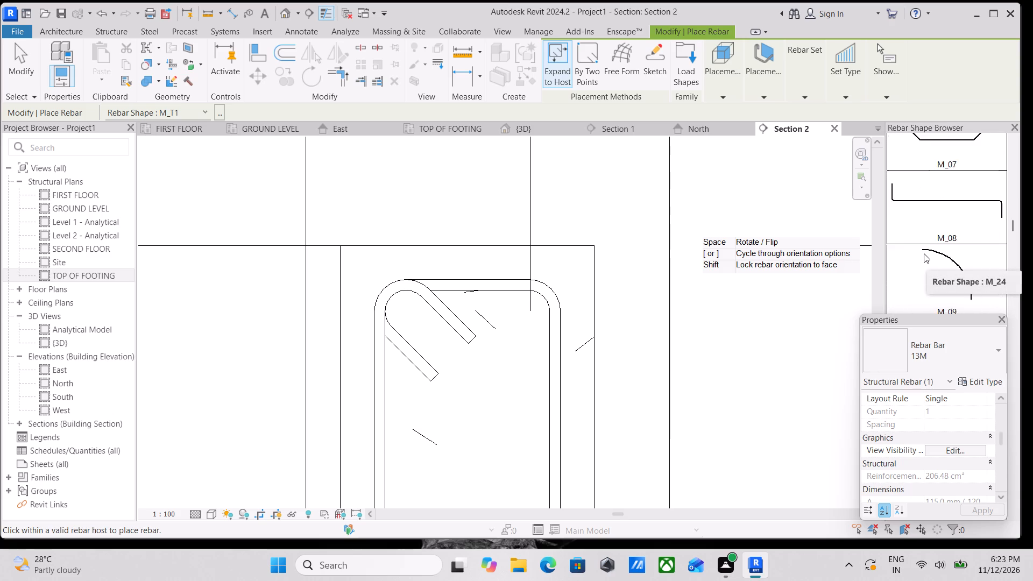
scroll(924, 253, "up", 20)
scroll(924, 253, "up", 4)
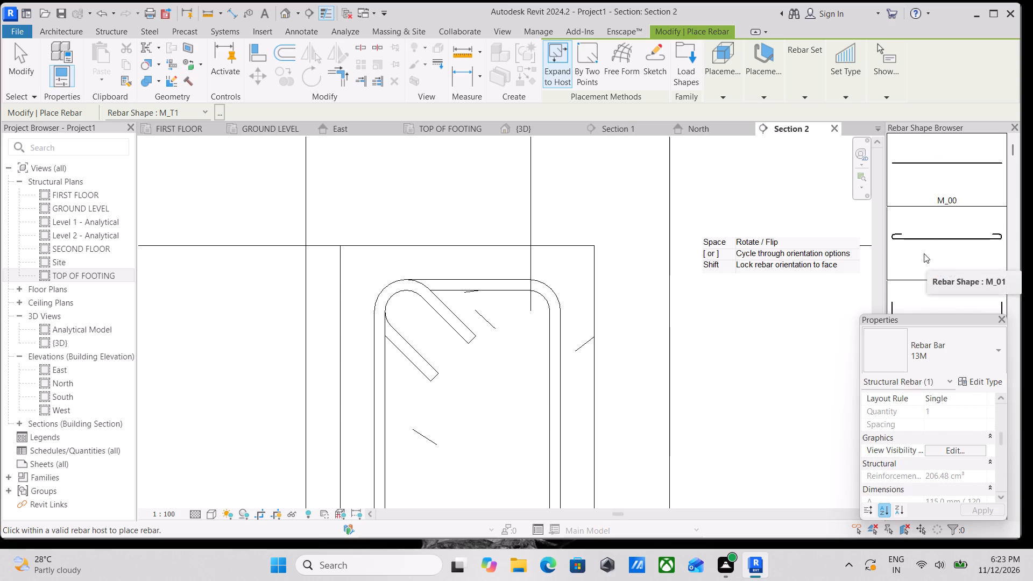
scroll(924, 253, "down", 3)
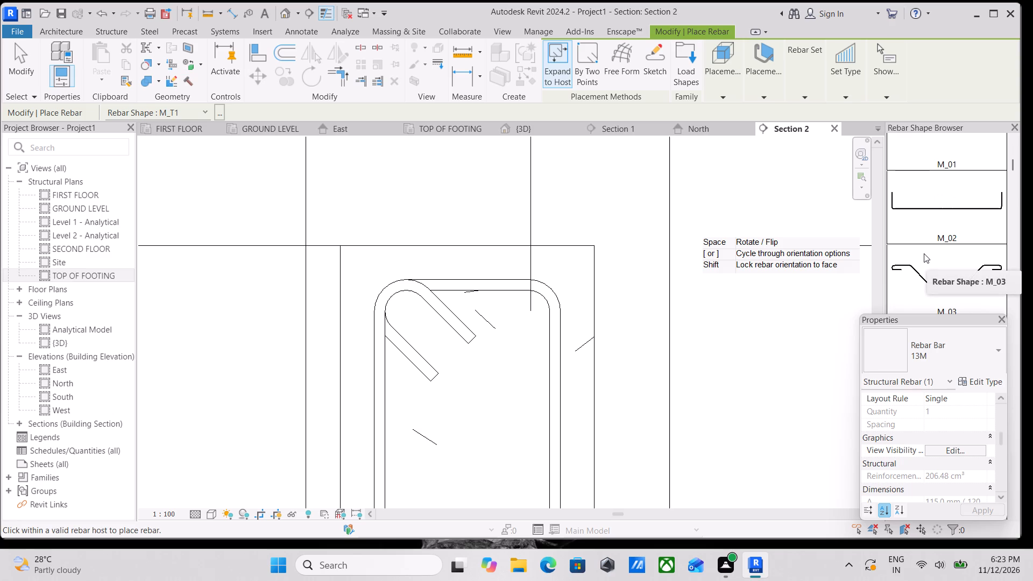
scroll(924, 253, "down", 2)
scroll(924, 253, "up", 6)
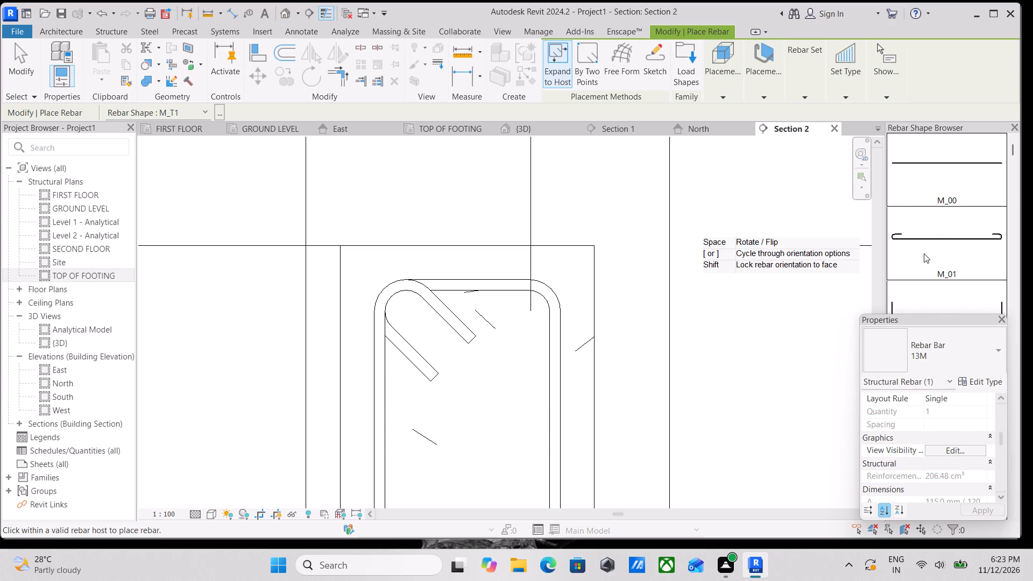
scroll(924, 253, "up", 3)
scroll(936, 222, "down", 5)
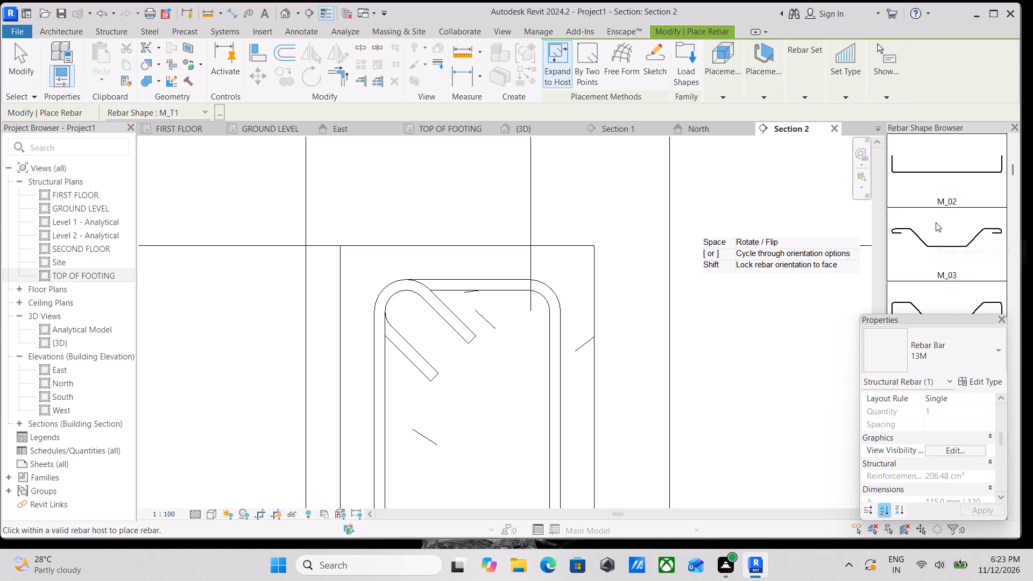
scroll(936, 222, "up", 10)
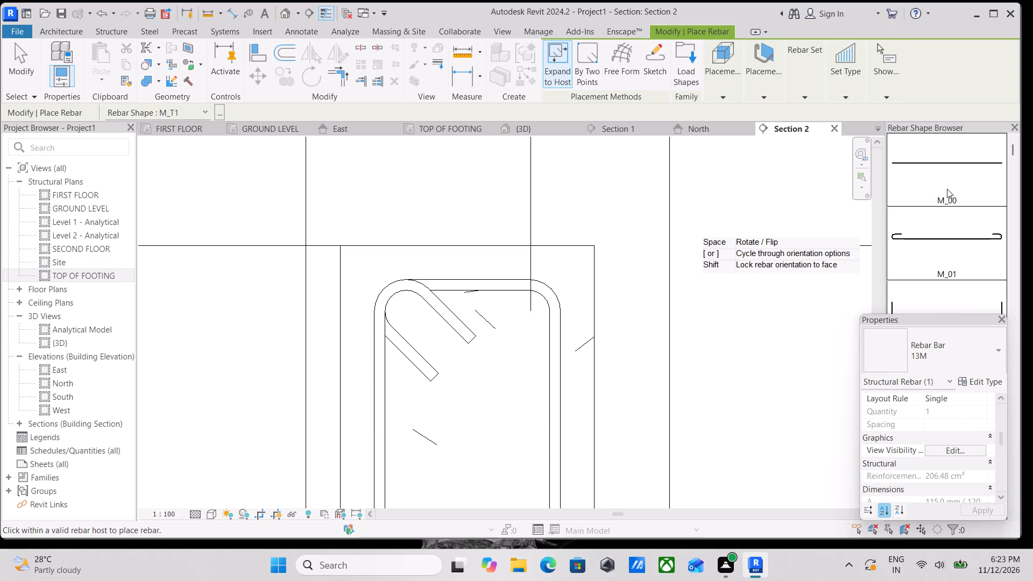
left_click(947, 188)
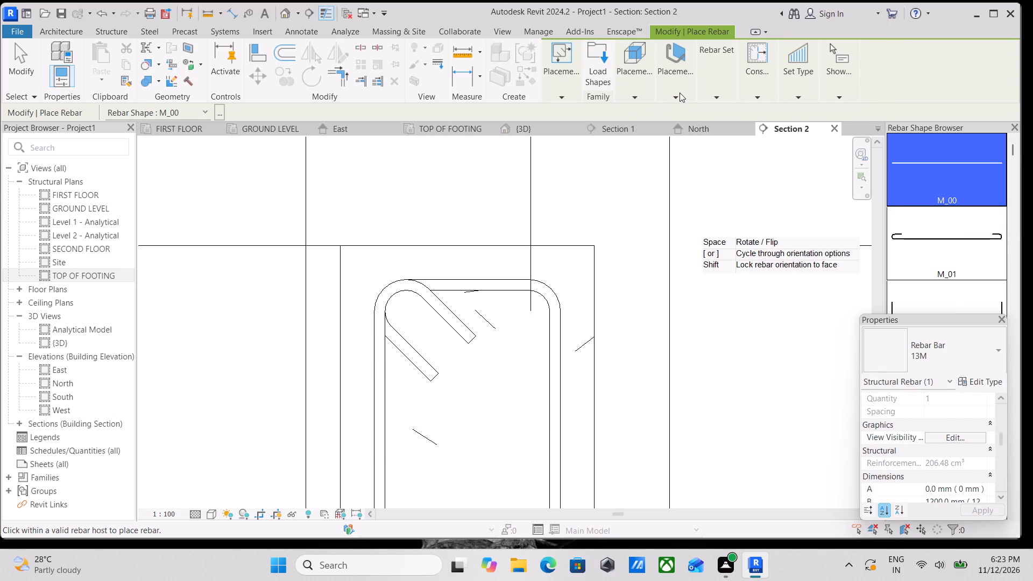
left_click(680, 93)
left_click(745, 129)
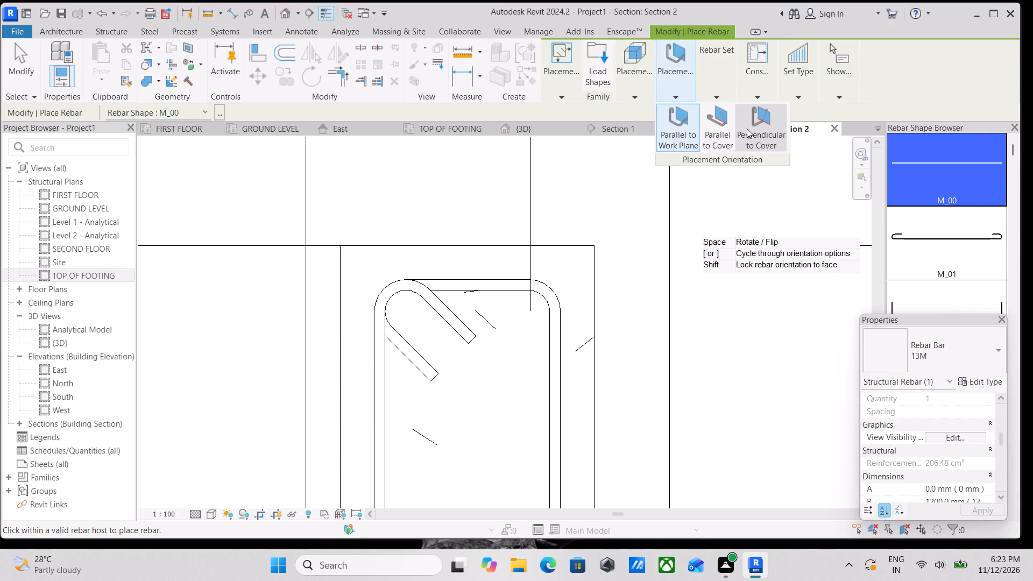
scroll(401, 309, "up", 4)
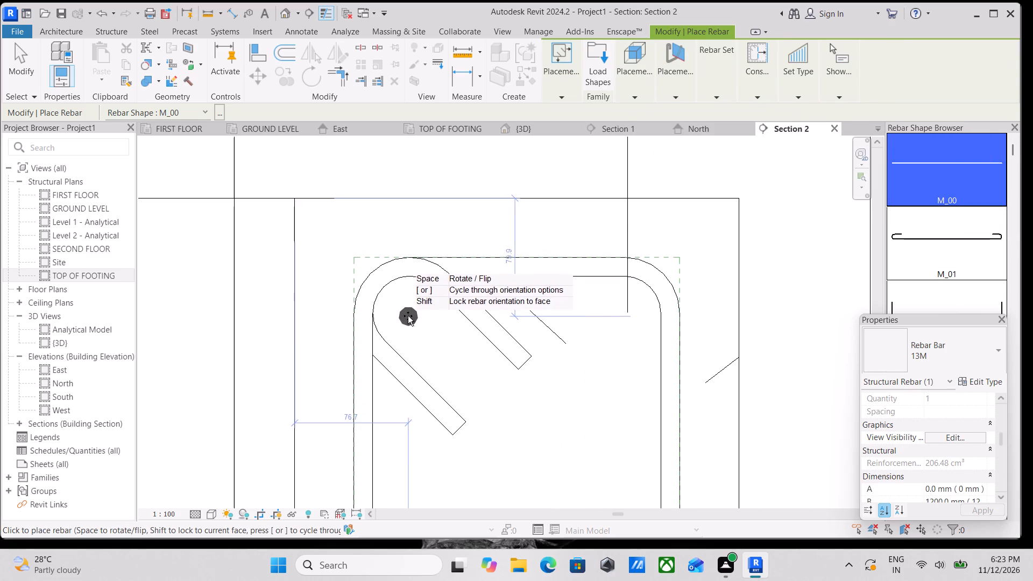
left_click(407, 313)
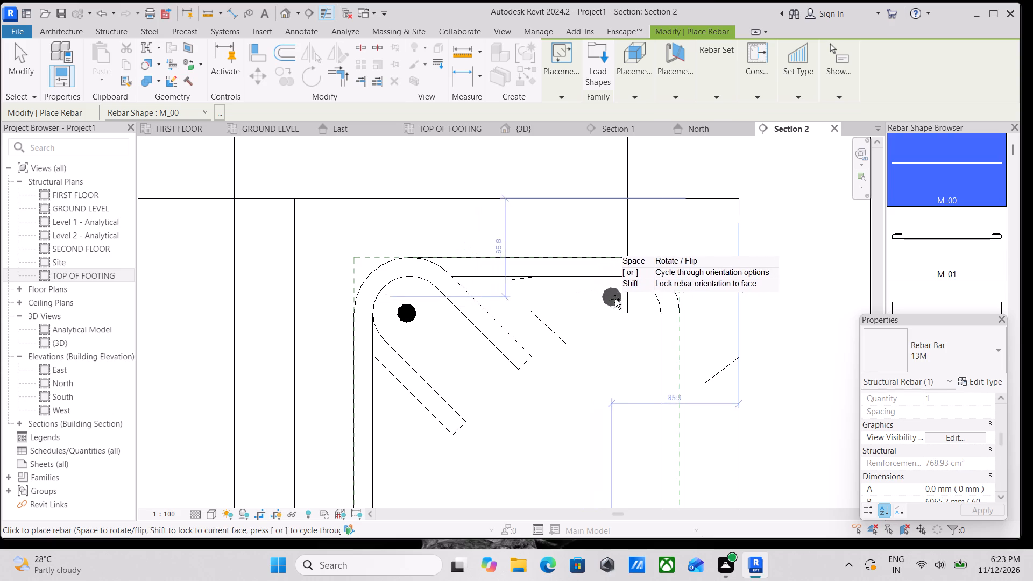
key("Escape")
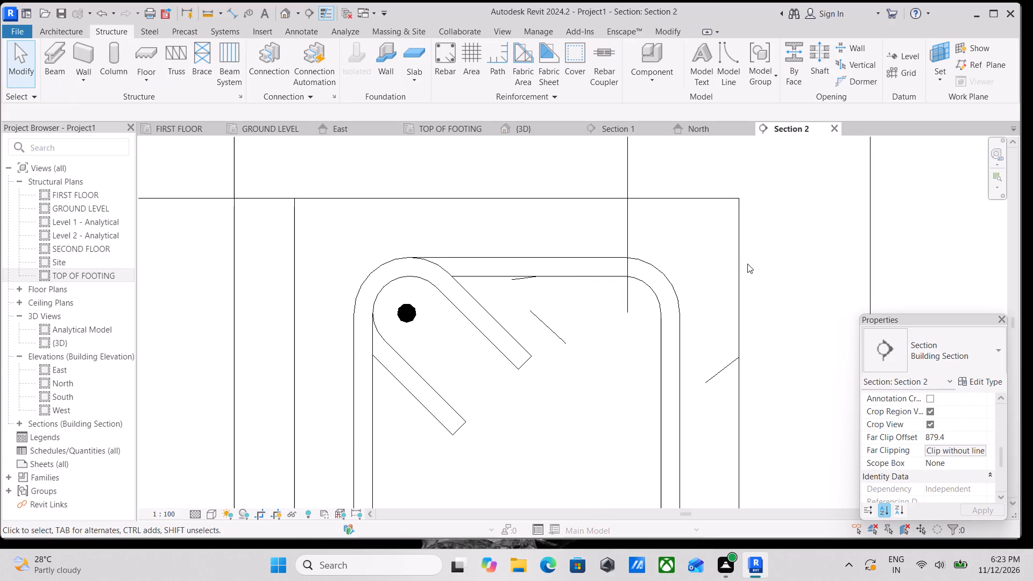
Make the new straight bar show unobscured in the {3D} view through its view visibility states.
scroll(413, 316, "up", 1)
left_click(413, 316)
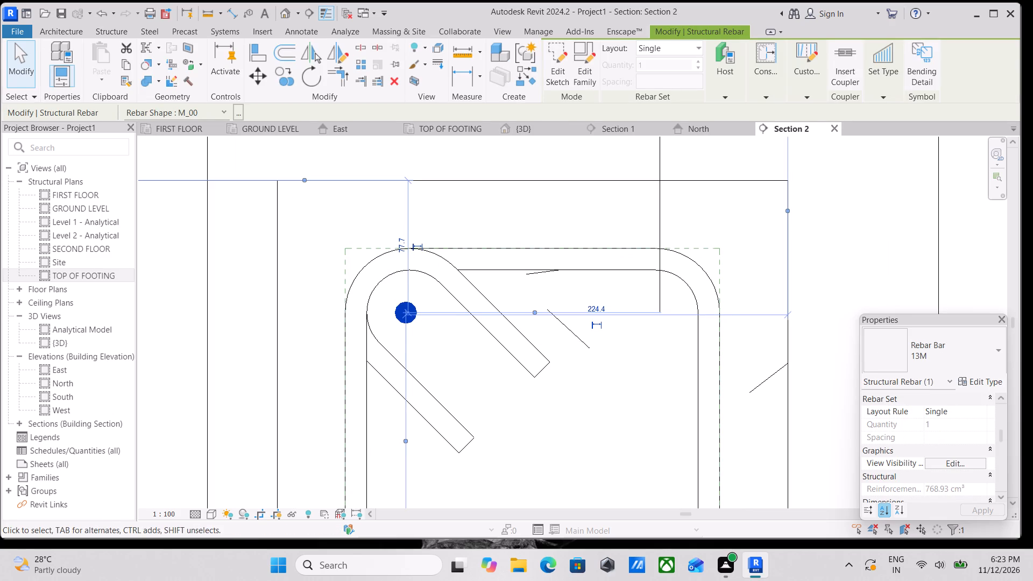
left_click(957, 463)
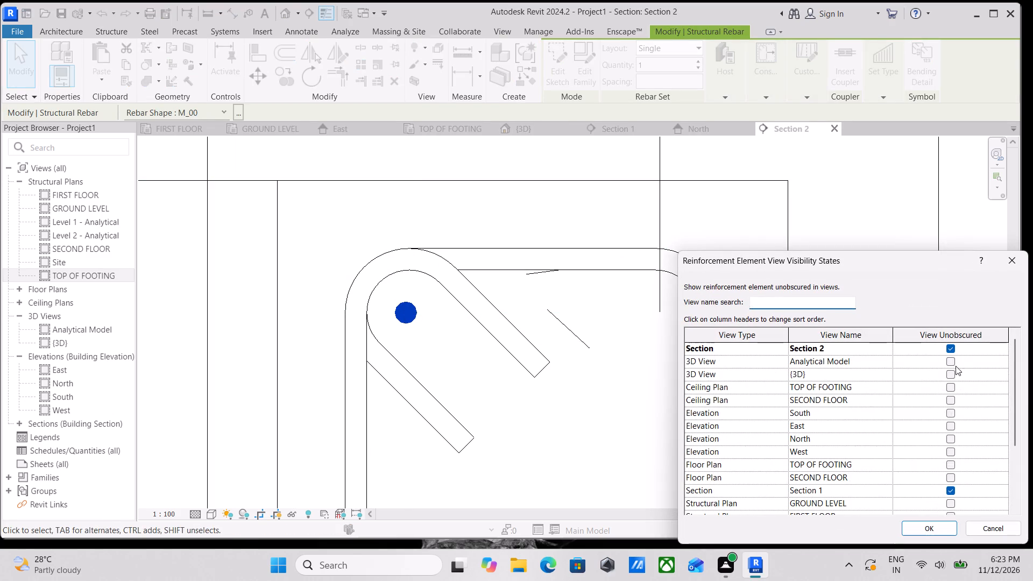
left_click(952, 373)
left_click(916, 531)
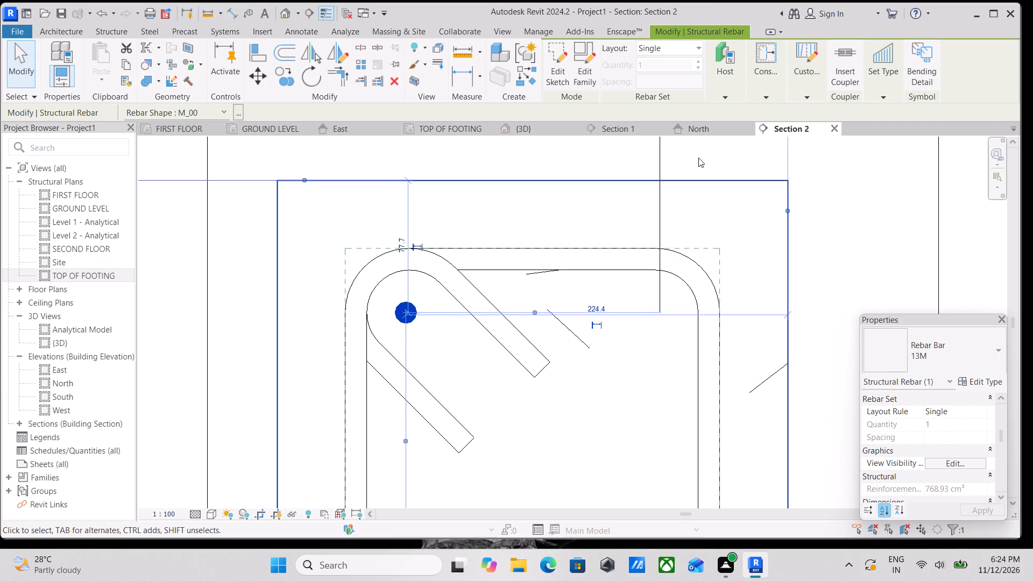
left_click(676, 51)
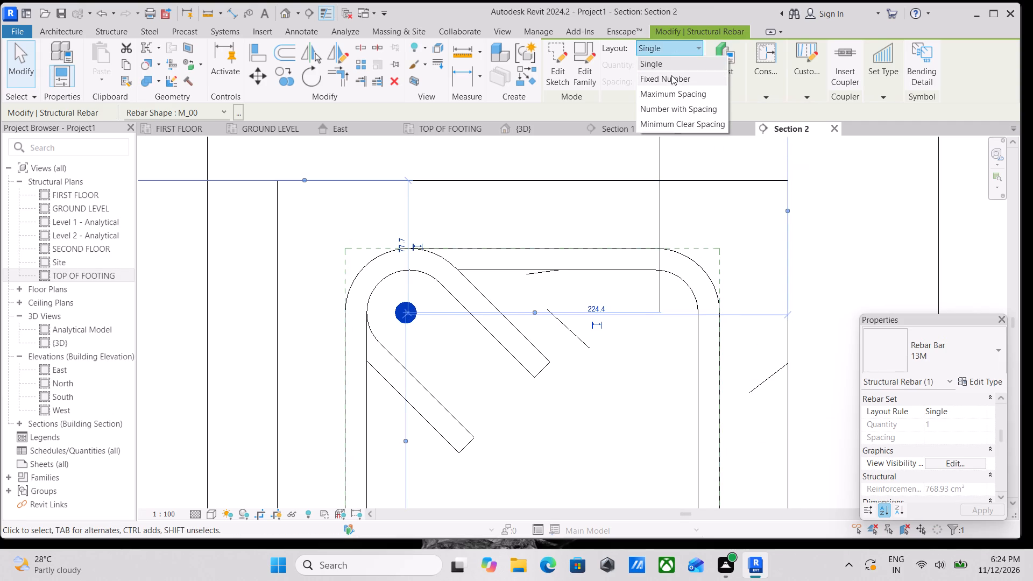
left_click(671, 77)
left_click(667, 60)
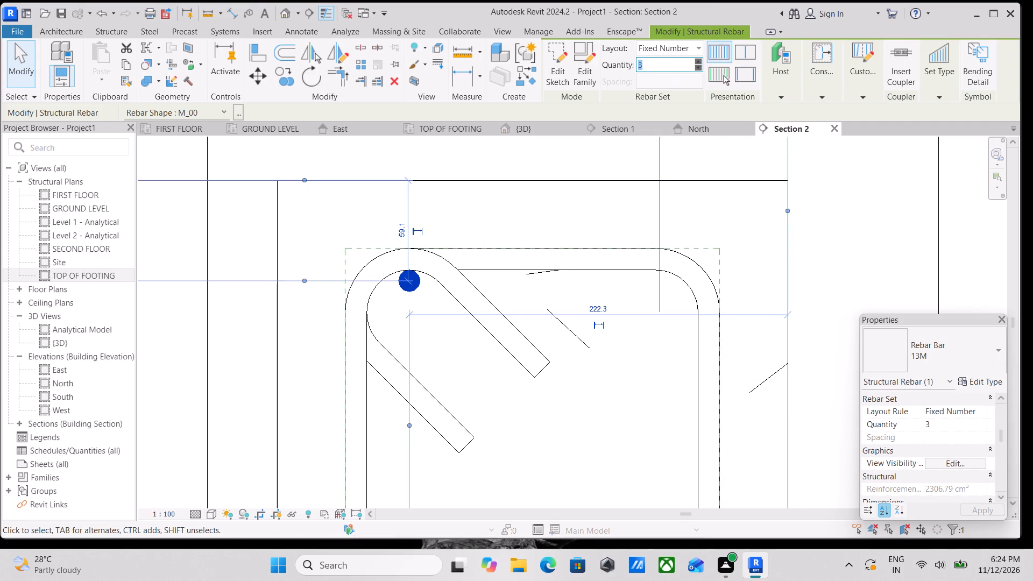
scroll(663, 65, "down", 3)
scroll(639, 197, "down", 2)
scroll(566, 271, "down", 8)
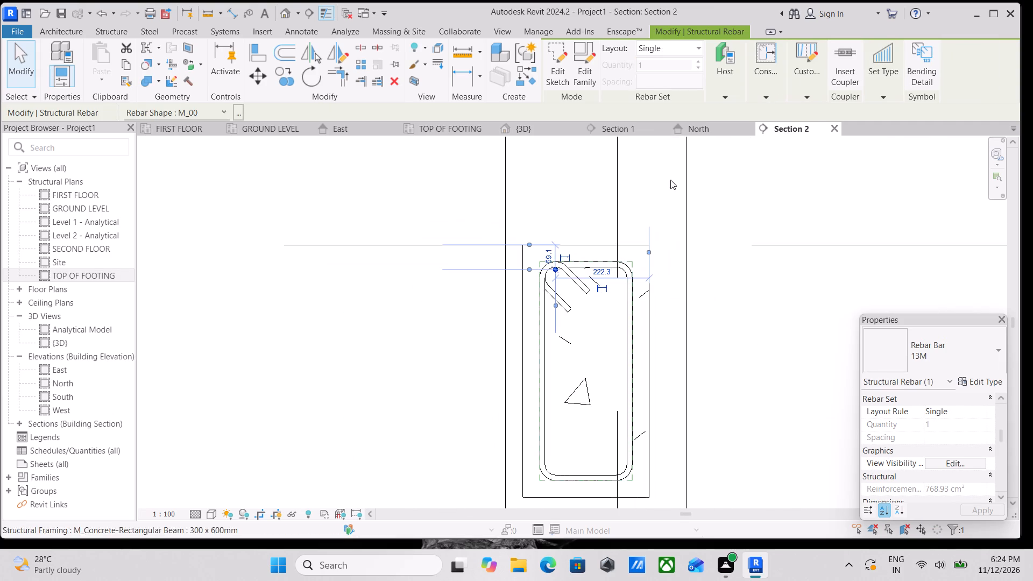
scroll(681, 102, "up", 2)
Set the straight bar's rebar set layout to Fixed Number with a quantity of 4.
left_click(678, 44)
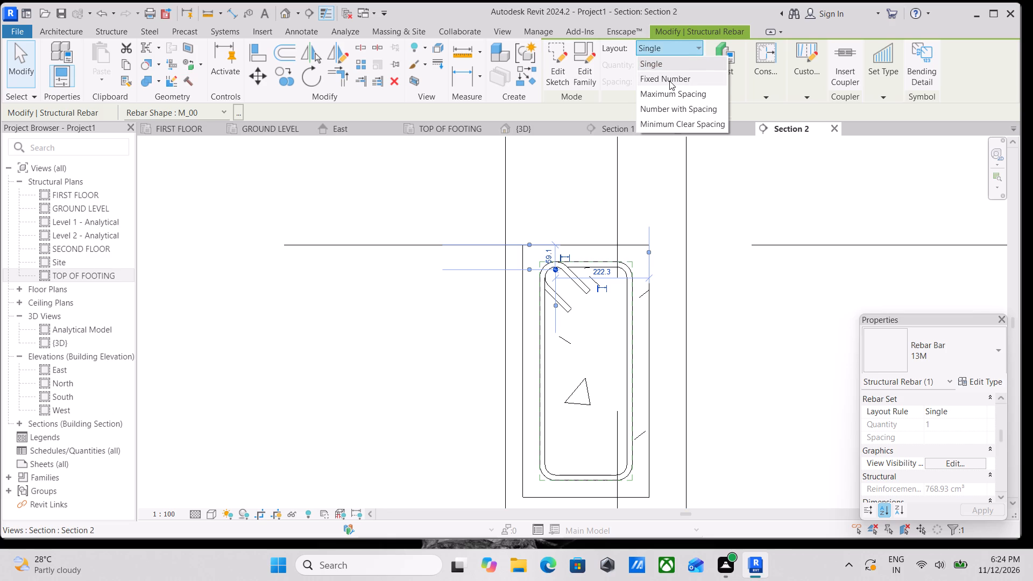
left_click(669, 81)
left_click(656, 62)
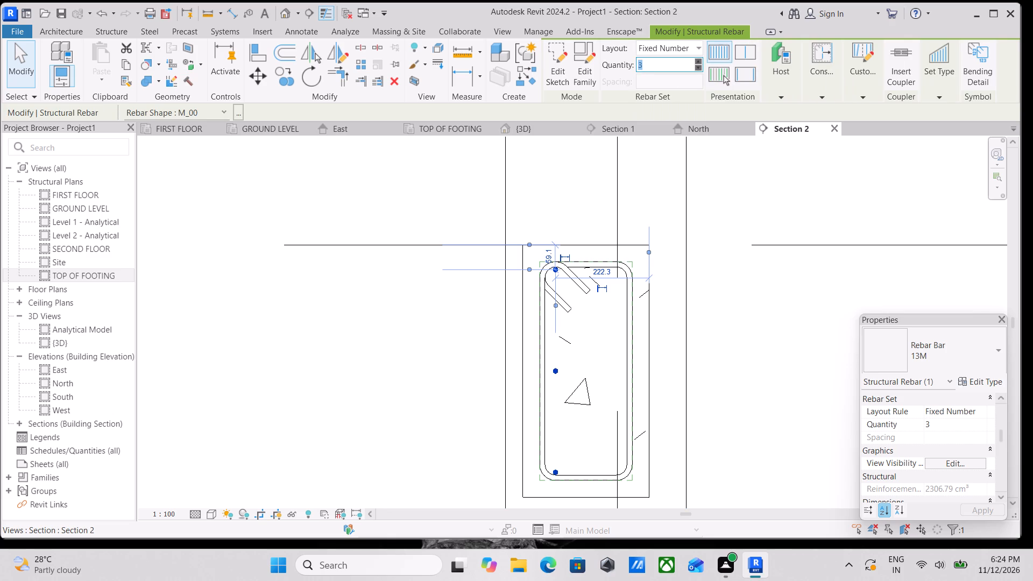
key("4")
key("Return")
Pull both ends of the straight bar set inward, lowering its top bar and raising its bottom bar away from the stirrup's horizontal legs.
scroll(656, 62, "up", 2)
scroll(589, 249, "down", 2)
middle_click_drag(574, 289, 406, 259)
scroll(406, 259, "up", 4)
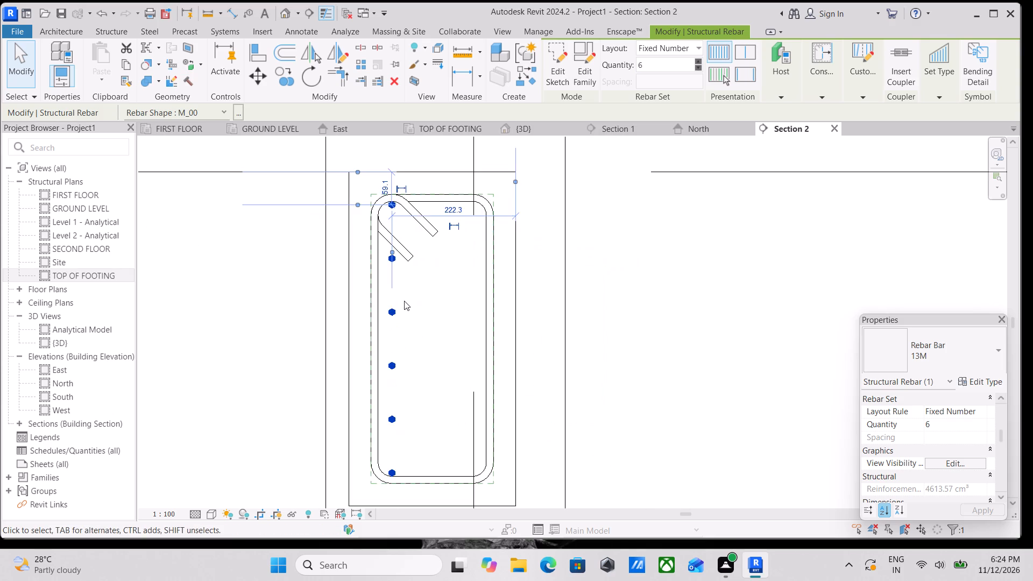
scroll(405, 301, "up", 2)
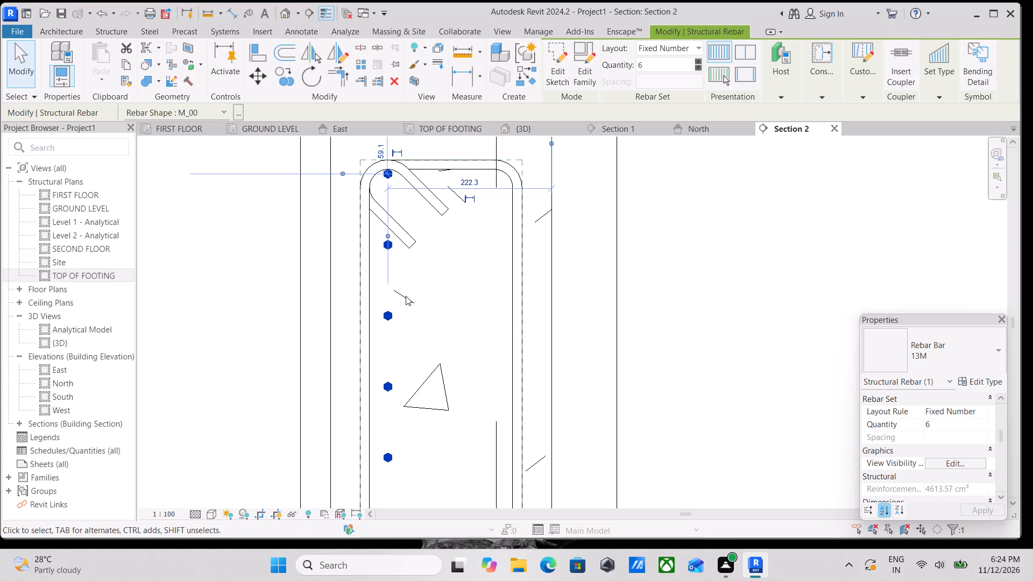
scroll(402, 269, "up", 1)
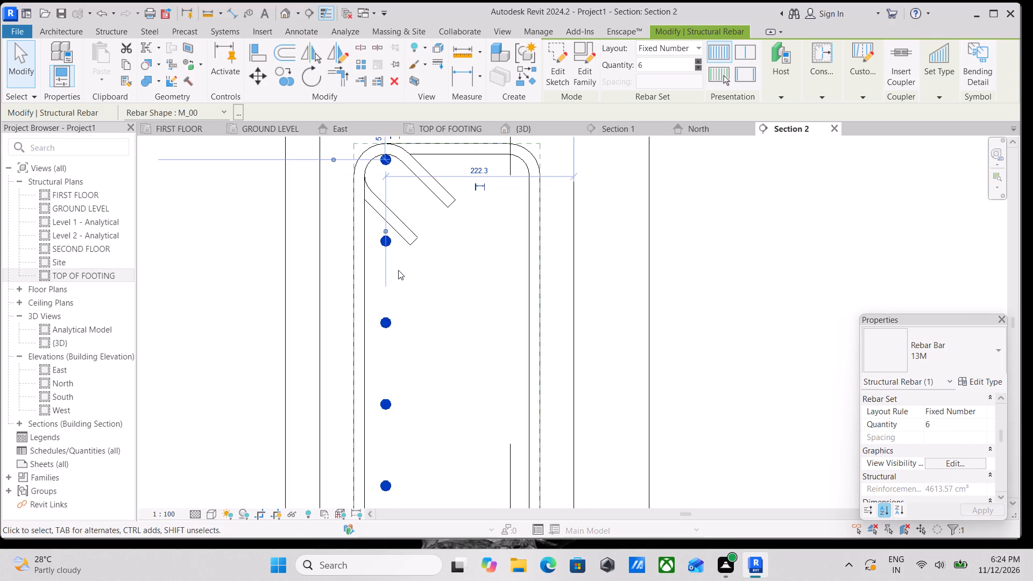
middle_click_drag(398, 271, 436, 342)
scroll(436, 342, "up", 1)
scroll(414, 218, "up", 2)
left_click_drag(423, 210, 419, 238)
scroll(419, 238, "down", 4)
scroll(466, 358, "down", 1)
middle_click_drag(458, 350, 469, 262)
middle_click_drag(456, 353, 448, 301)
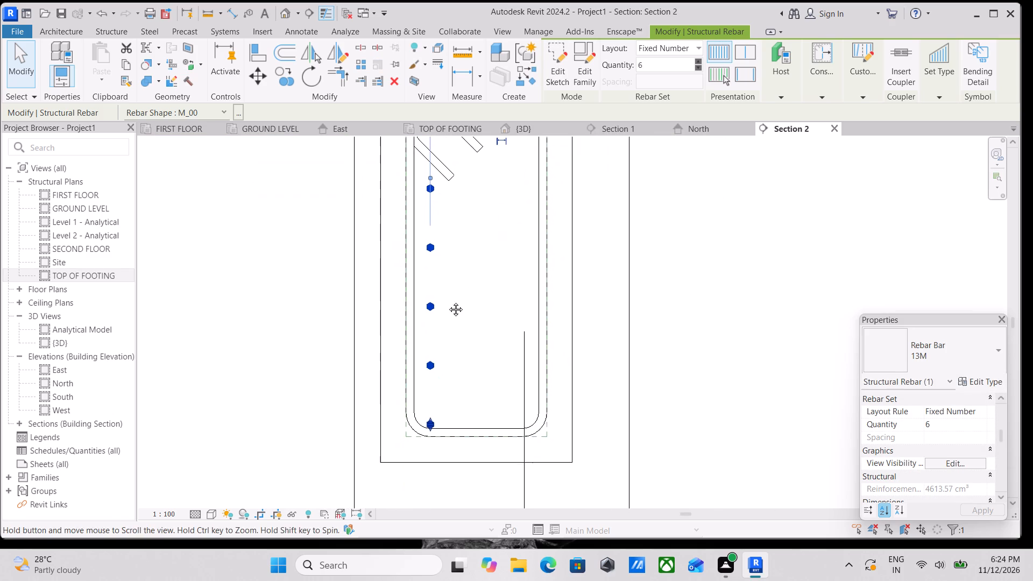
middle_click_drag(448, 301, 448, 294)
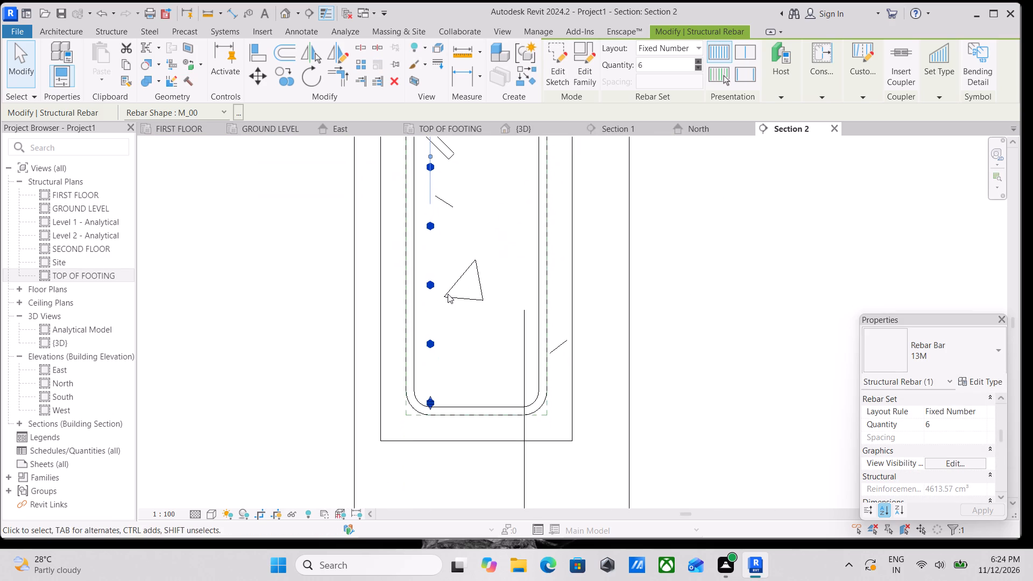
scroll(426, 362, "up", 2)
left_click_drag(430, 407, 430, 376)
scroll(430, 376, "down", 4)
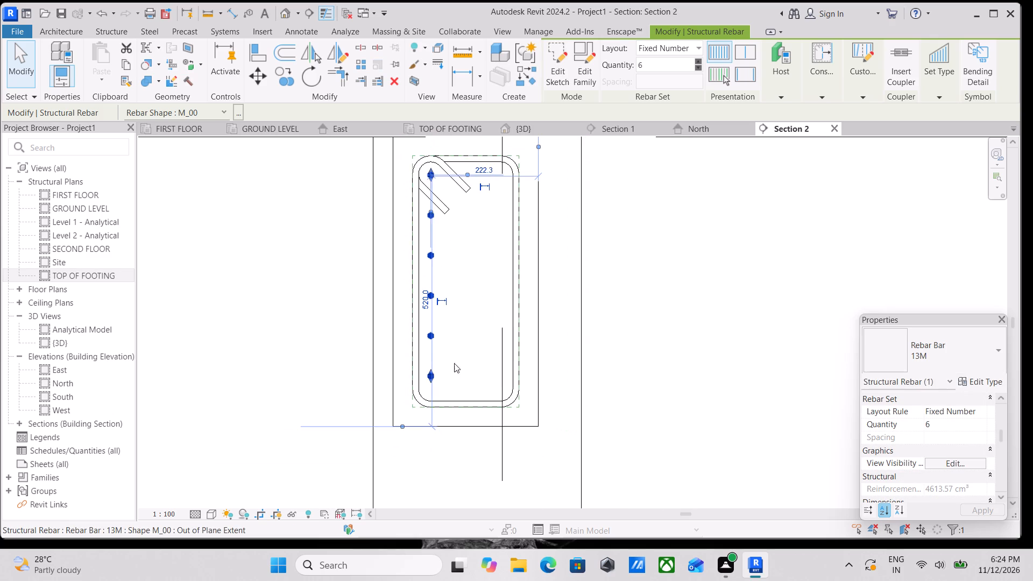
middle_click_drag(454, 363, 455, 440)
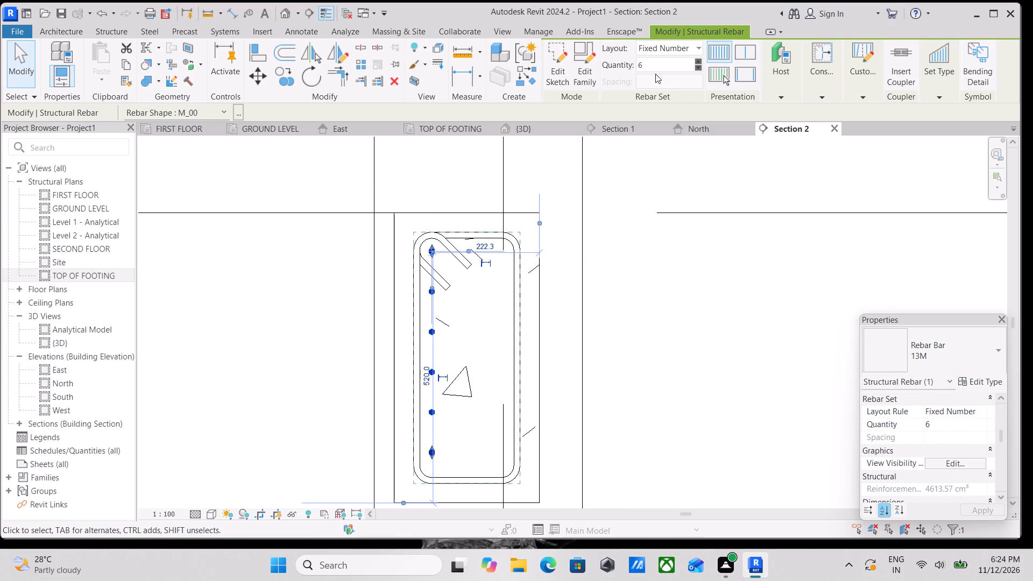
Set the quantity of the vertical row of straight bars to 4 and deselect the set.
left_click(653, 60)
key("4")
key("Return")
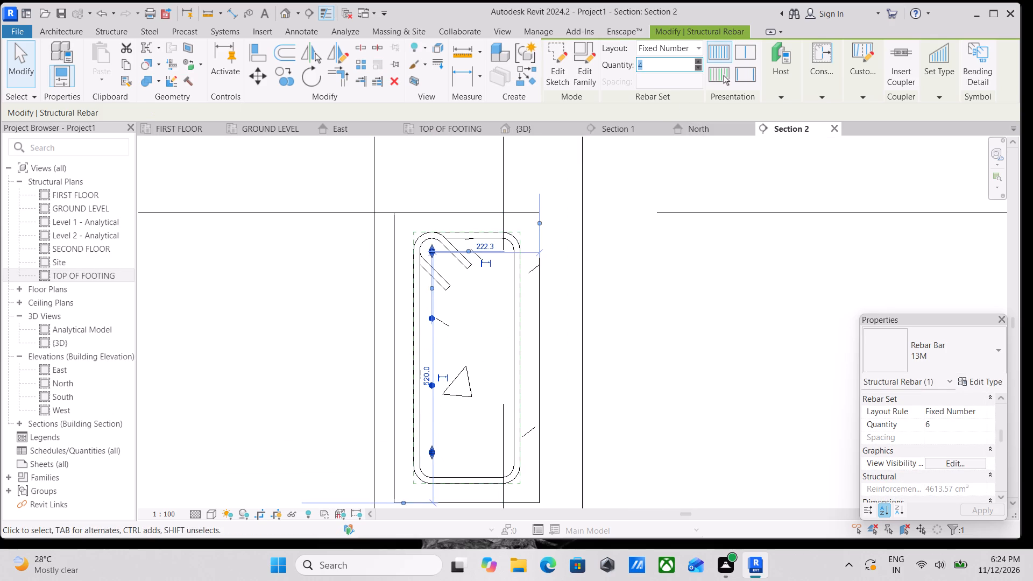
left_click(658, 238)
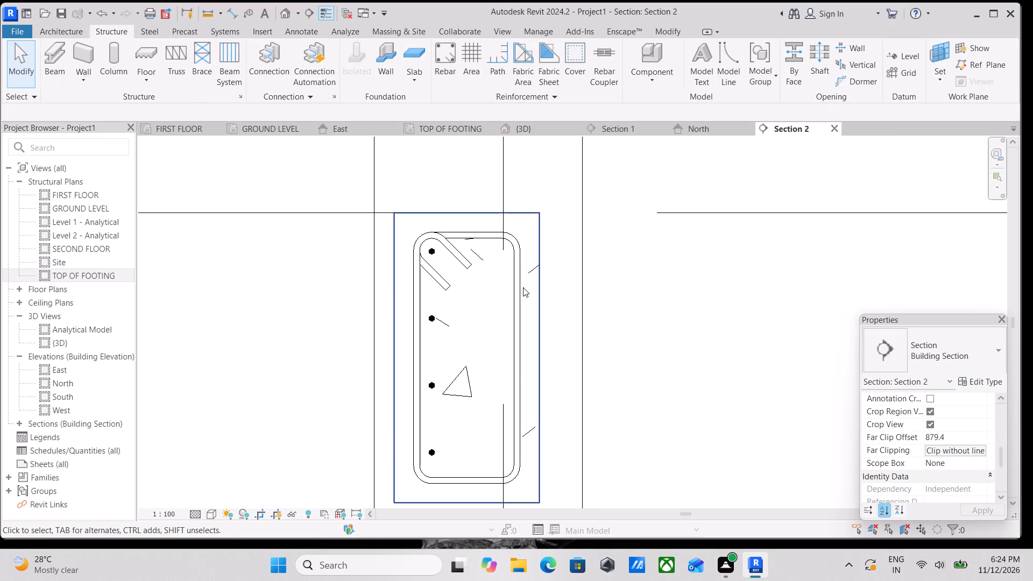
scroll(431, 281, "up", 1)
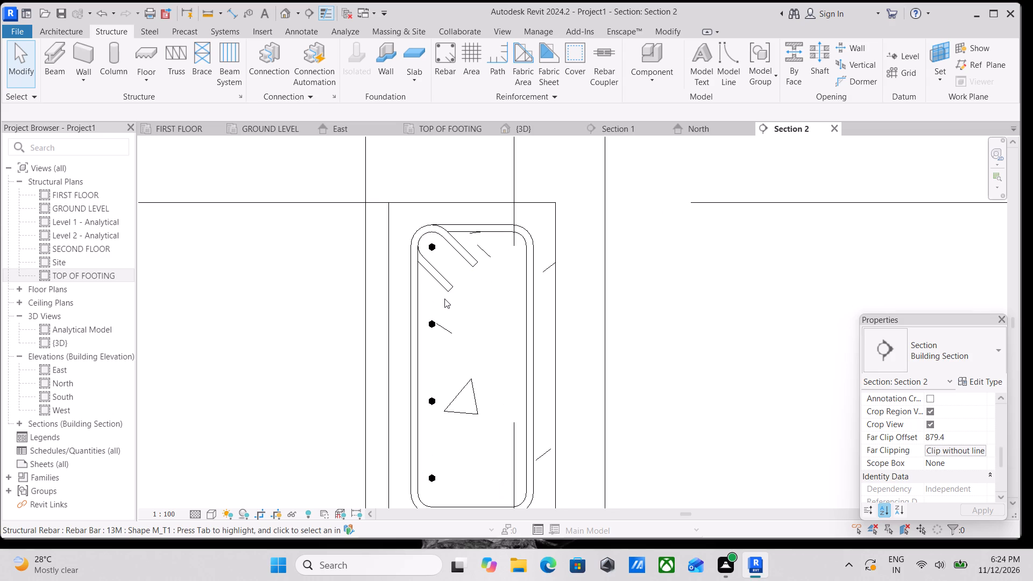
Mirror a copy of the four-bar vertical row about a vertical axis drawn from the stirrup's top leg, onto the beam's opposite side.
scroll(422, 296, "up", 3)
middle_click_drag(435, 318, 392, 306)
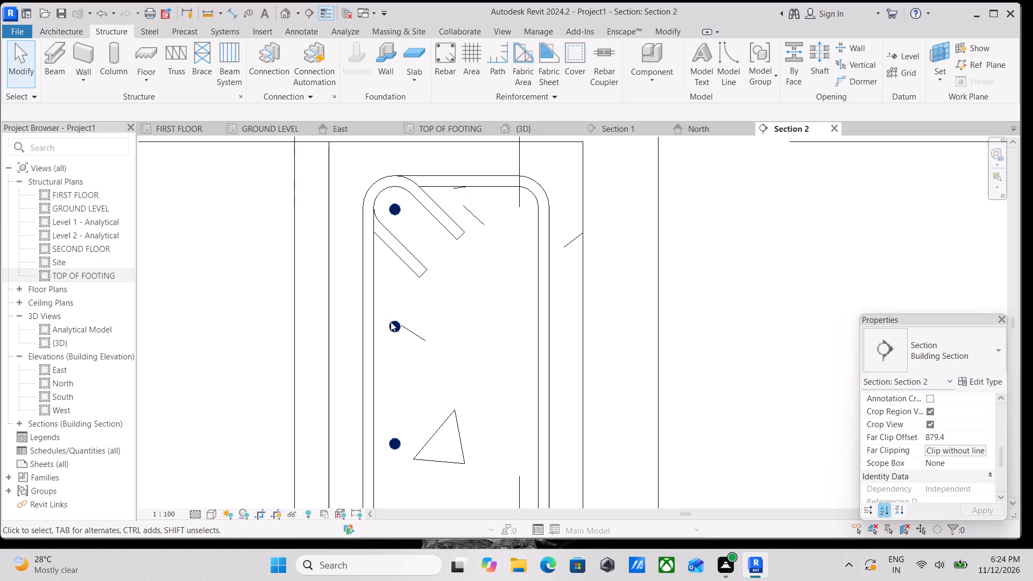
left_click(392, 325)
middle_click_drag(444, 295, 454, 322)
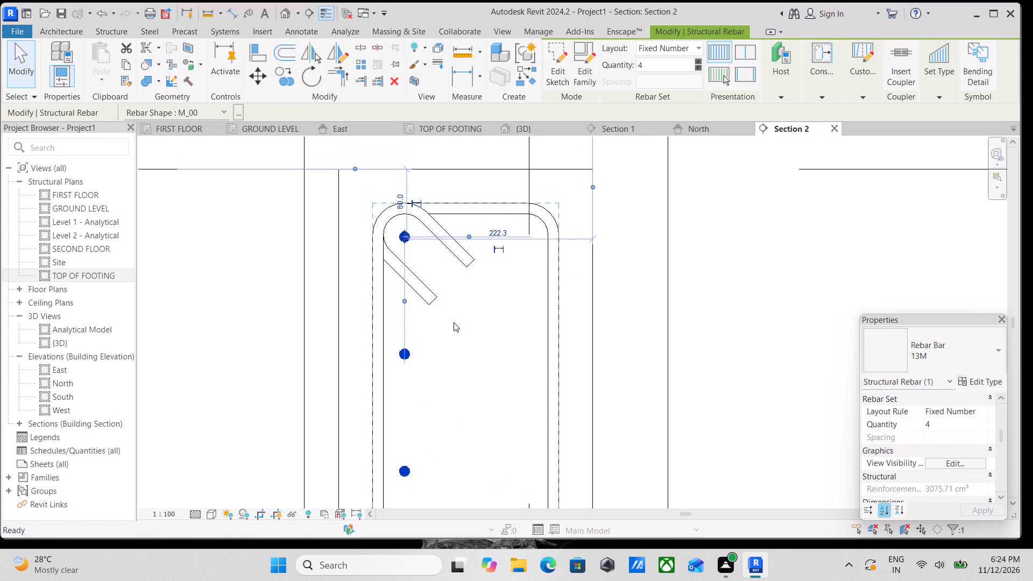
key("d")
key("m")
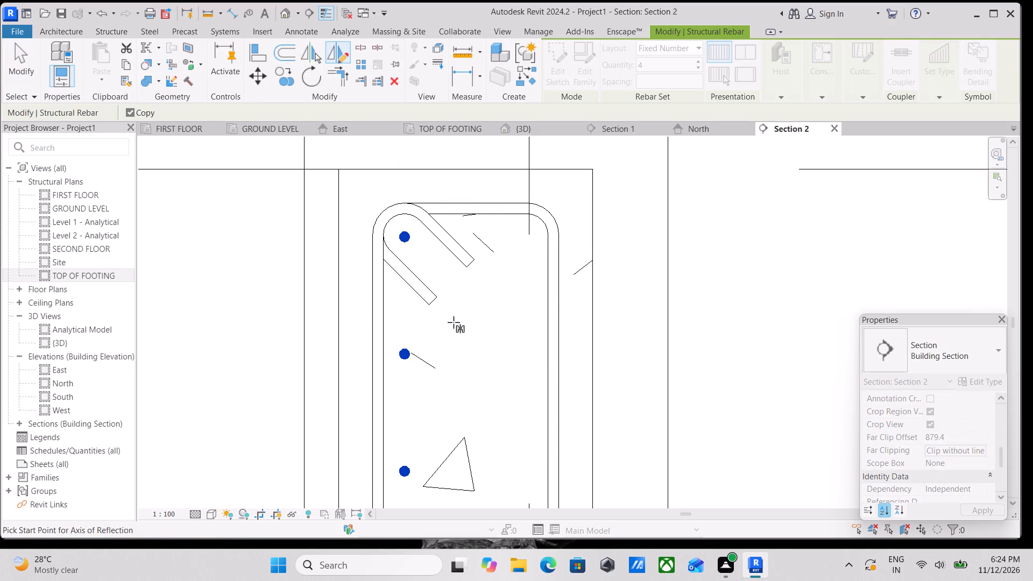
left_click(465, 216)
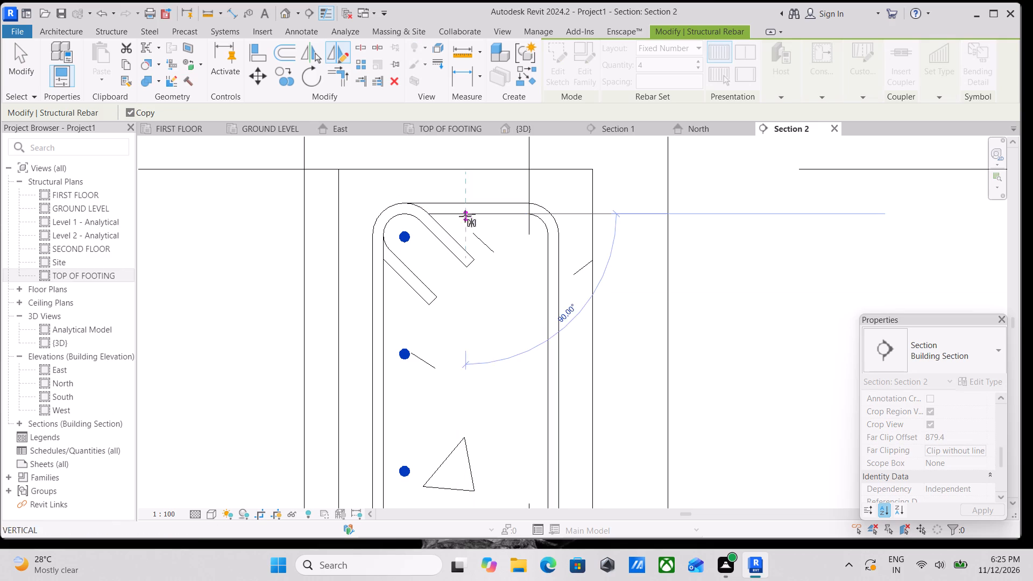
left_click(470, 324)
scroll(470, 324, "down", 3)
middle_click_drag(470, 324, 468, 282)
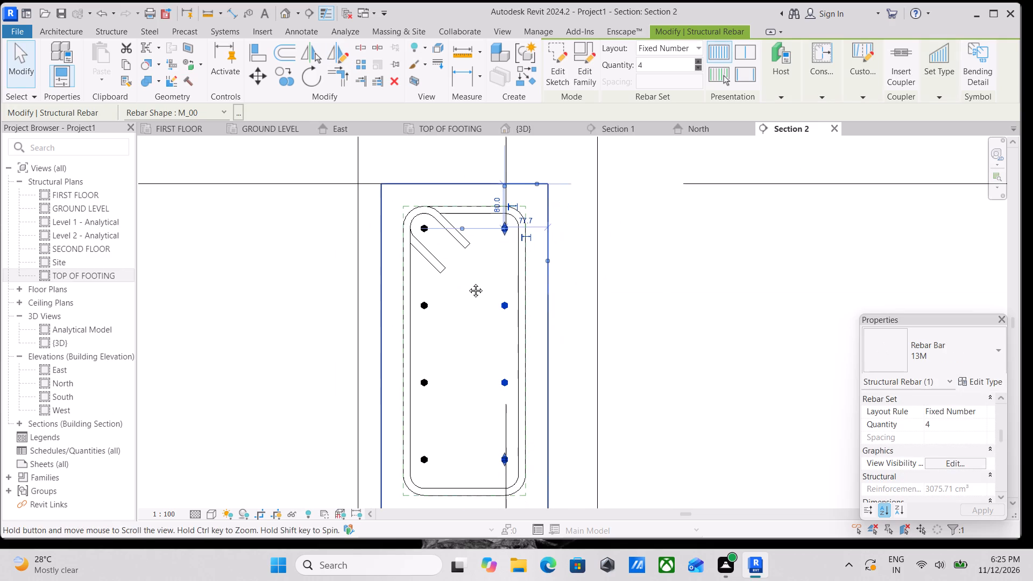
middle_click_drag(468, 282, 468, 281)
key("Escape")
key("Escape")
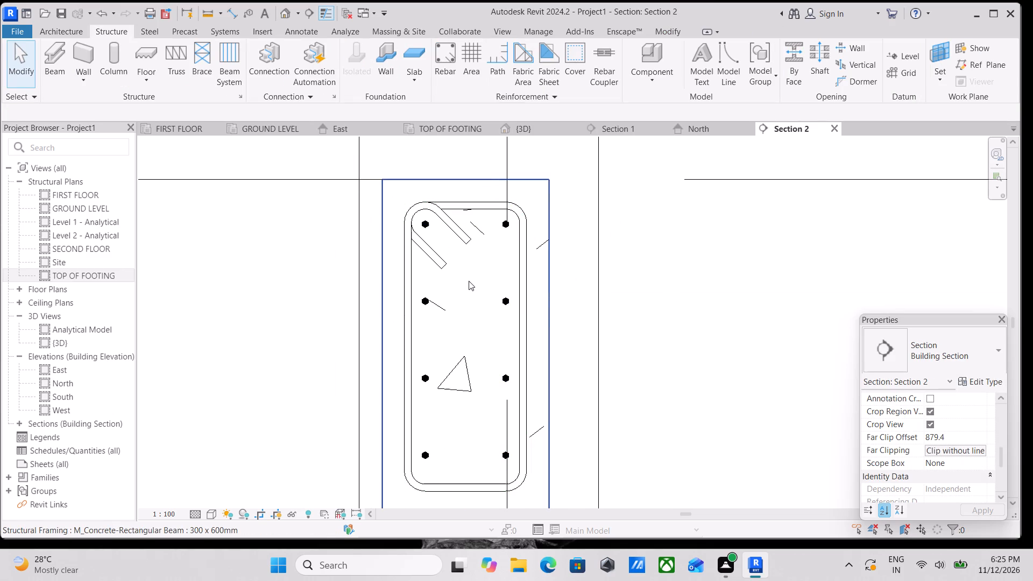
Check the view visibility states of the mirrored straight bar set.
left_click(506, 296)
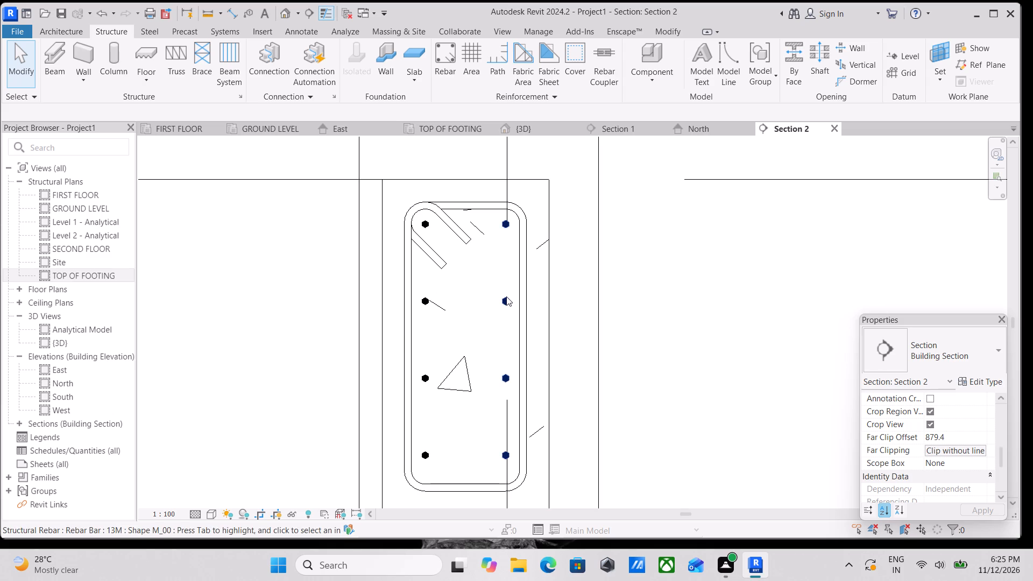
scroll(506, 296, "down", 3)
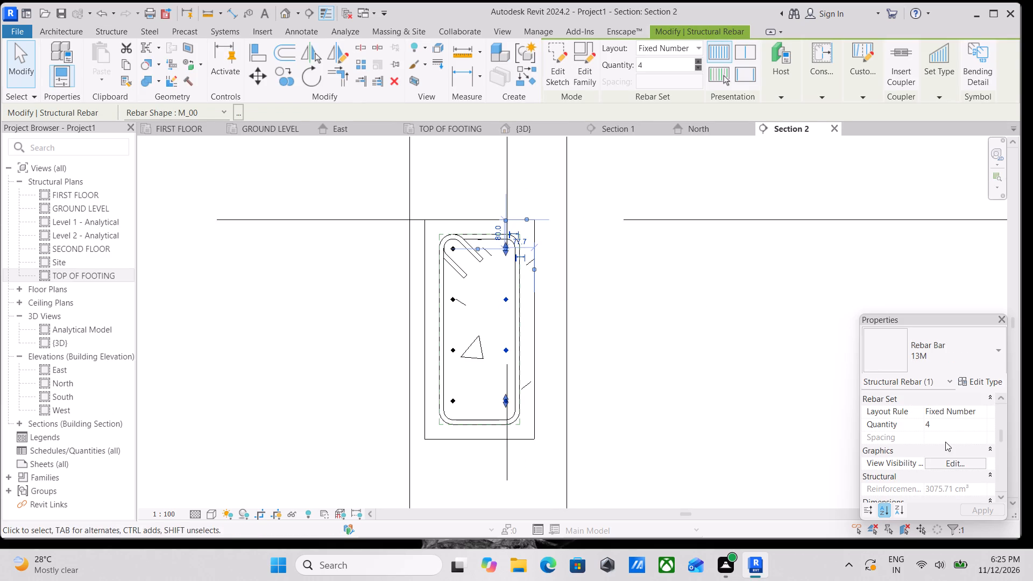
left_click(952, 465)
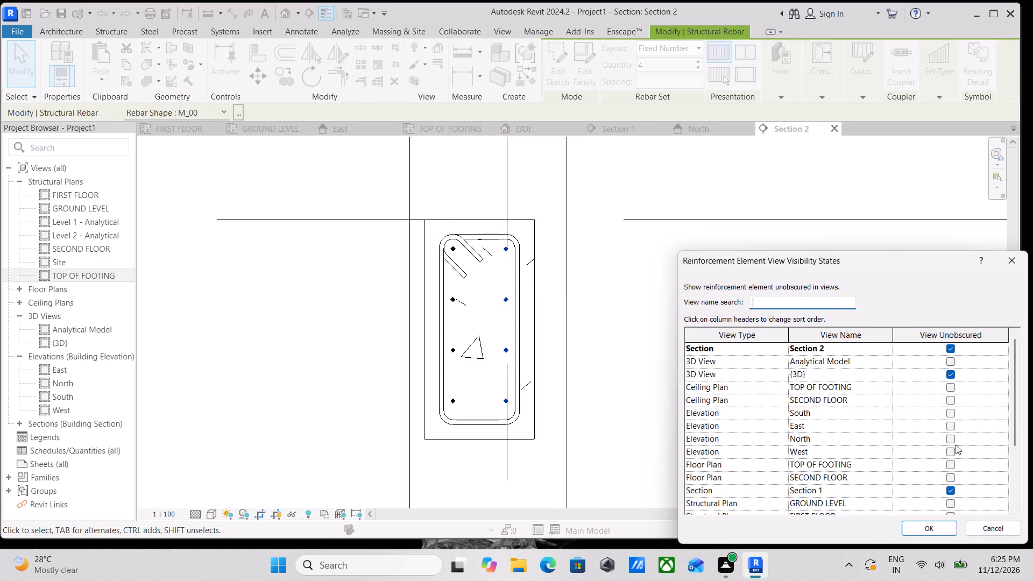
left_click(926, 526)
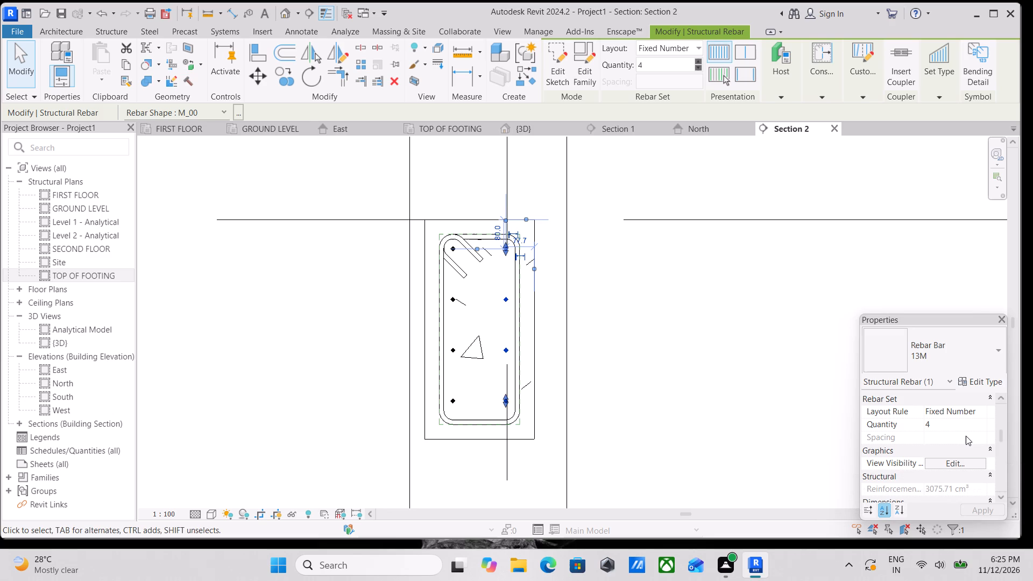
Examine the beam's bar layout in Section 2 and in the GROUND LEVEL plan.
scroll(1015, 461, "up", 1)
scroll(846, 454, "up", 1)
scroll(466, 368, "up", 3)
middle_click_drag(436, 368, 341, 381)
scroll(339, 381, "up", 1)
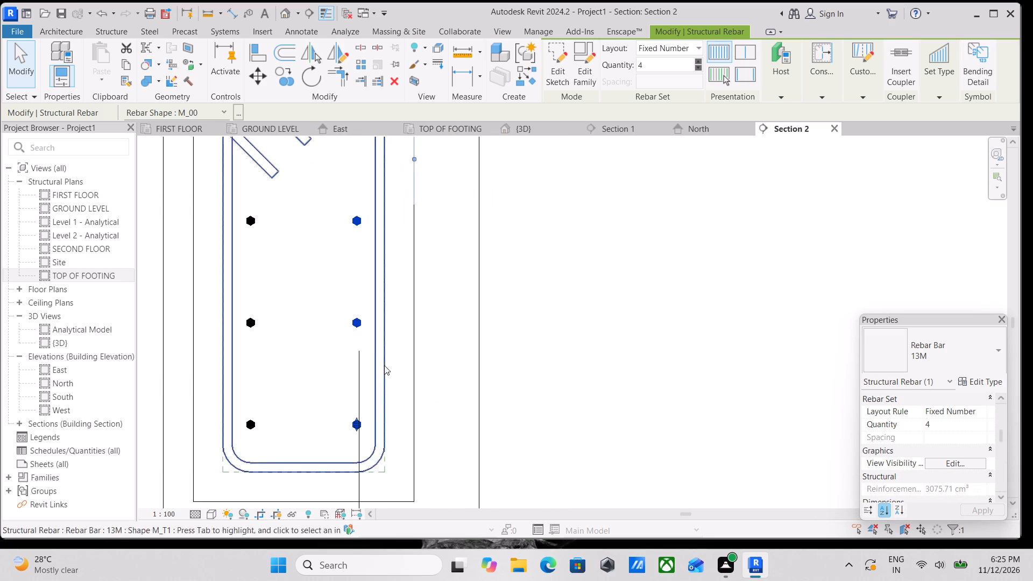
scroll(479, 364, "down", 4)
scroll(639, 353, "down", 2)
middle_click_drag(639, 353, 458, 379)
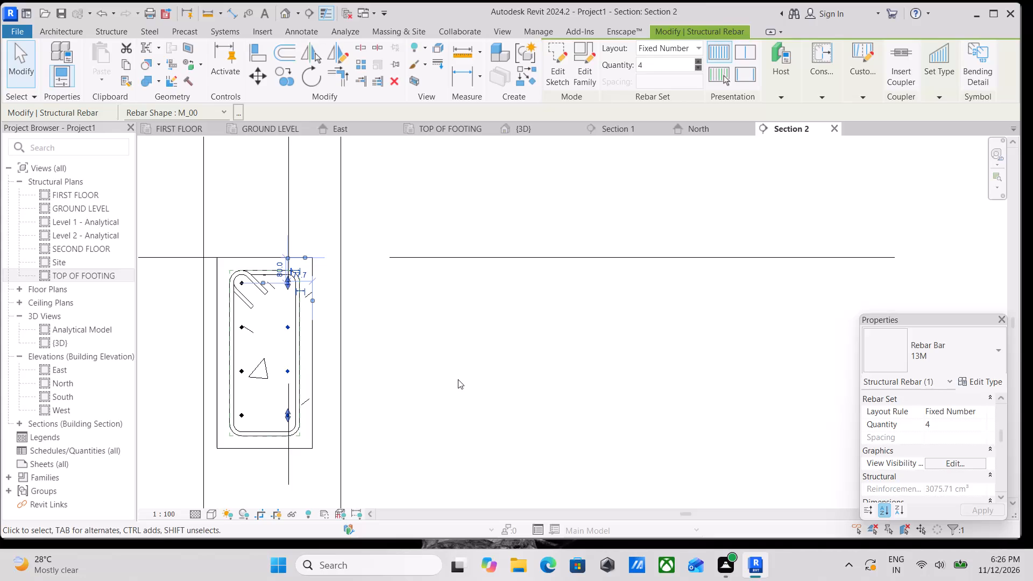
scroll(295, 288, "down", 2)
middle_click_drag(295, 288, 389, 268)
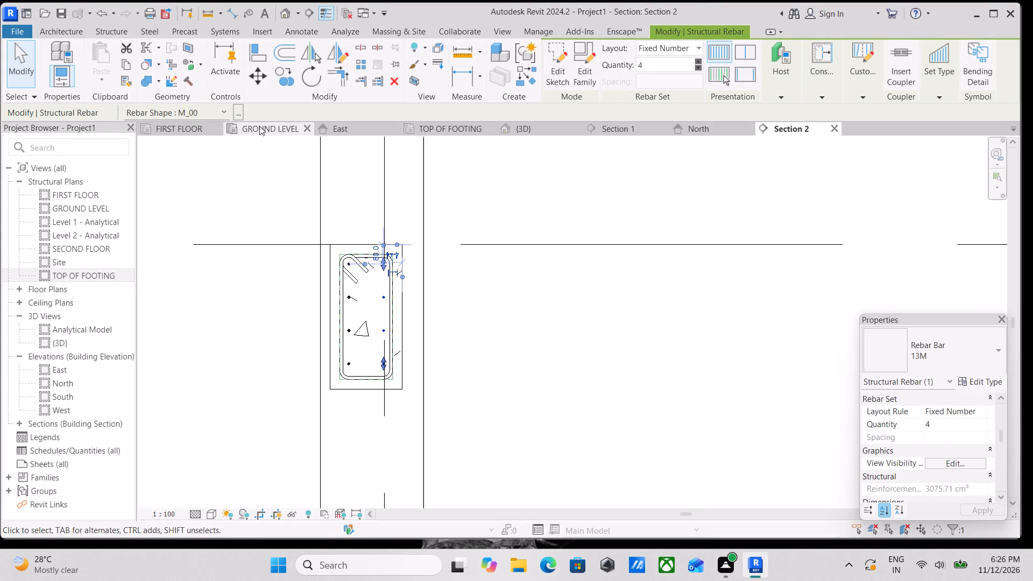
left_click(180, 123)
left_click(261, 128)
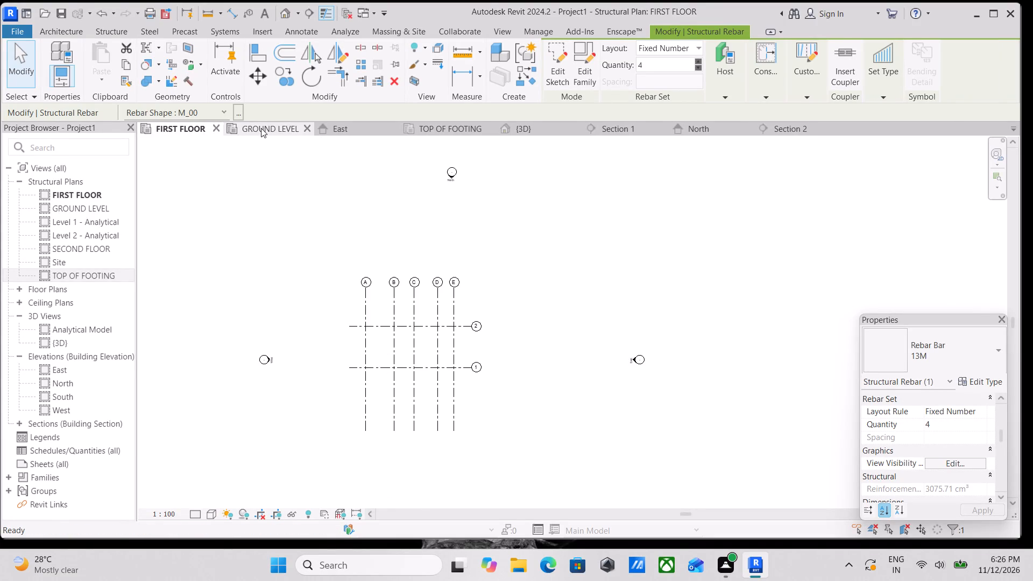
scroll(400, 238, "down", 5)
scroll(439, 323, "up", 1)
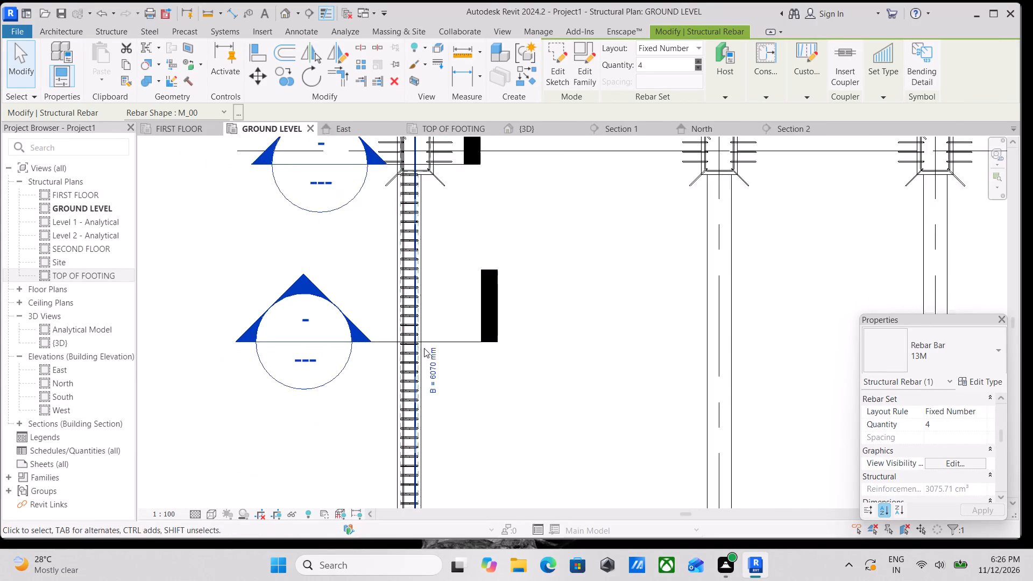
scroll(424, 348, "up", 16)
scroll(404, 367, "down", 5)
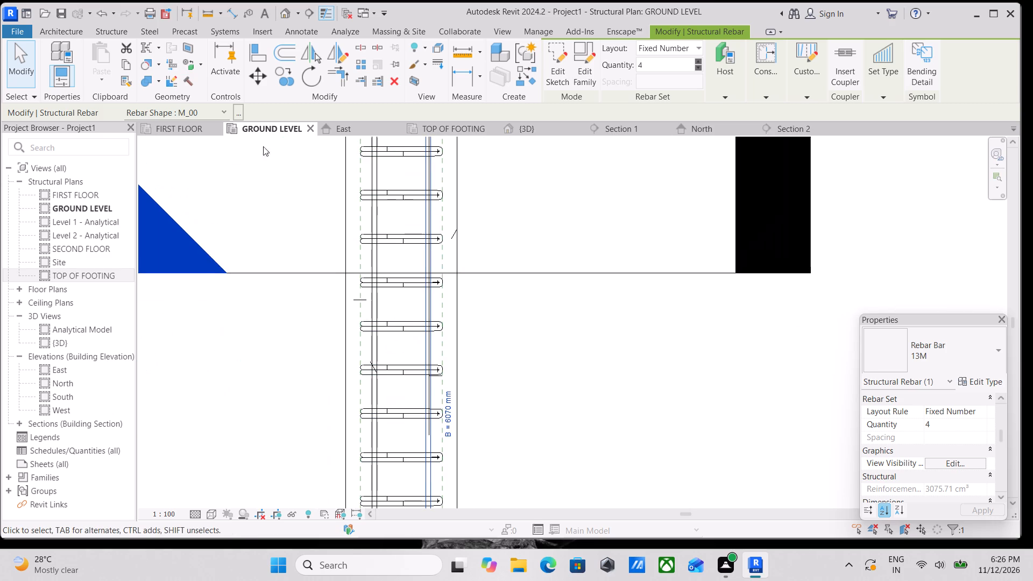
In the {3D} view, propagate the reinforced end beam's rebar, aligned by host, to the four parallel cross beams.
left_click(544, 127)
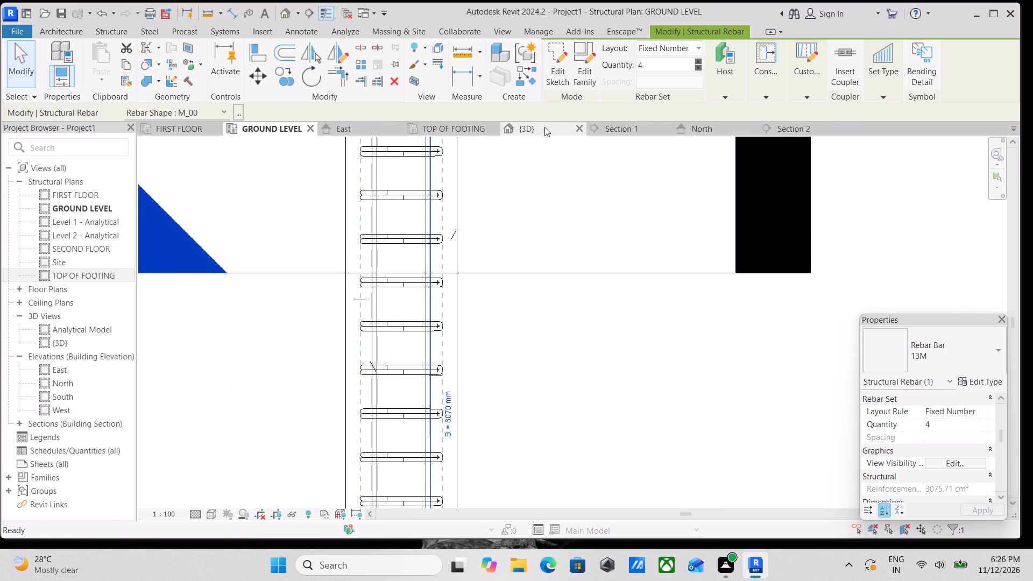
middle_click_drag(532, 280, 468, 256)
middle_click_drag(533, 325, 494, 314)
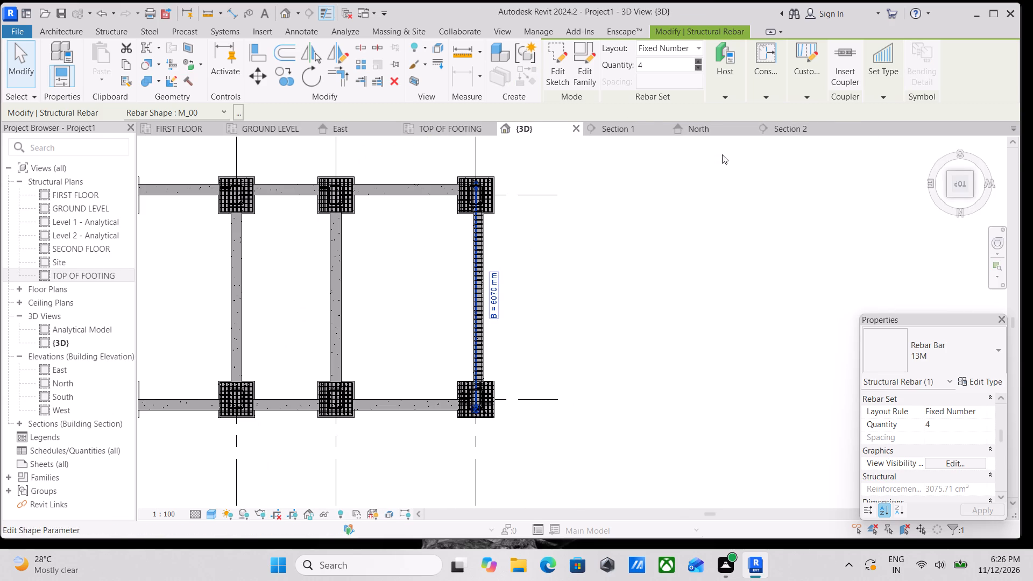
left_click(970, 194)
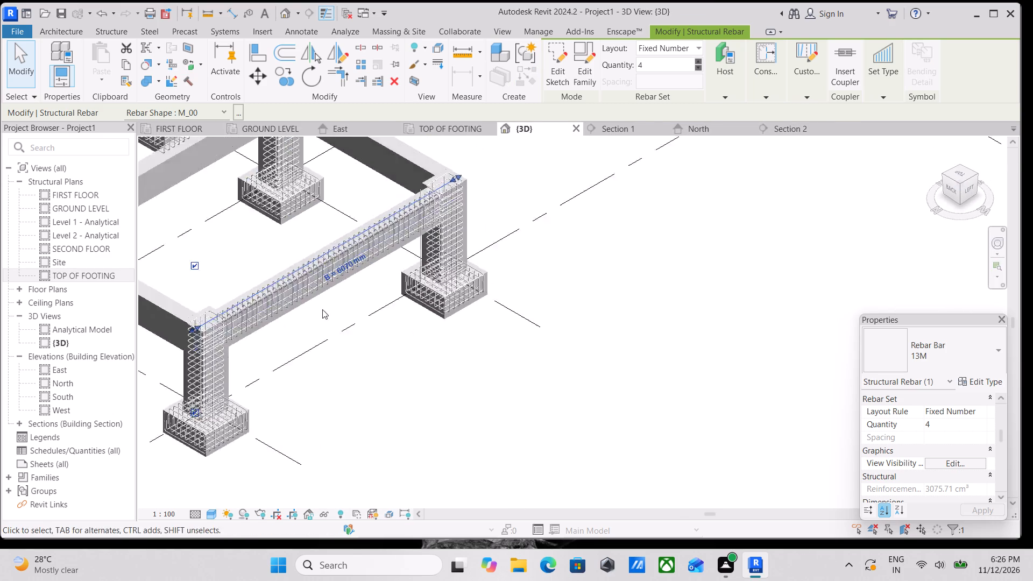
scroll(320, 308, "down", 1)
middle_click_drag(323, 304, 415, 240)
scroll(621, 302, "up", 10)
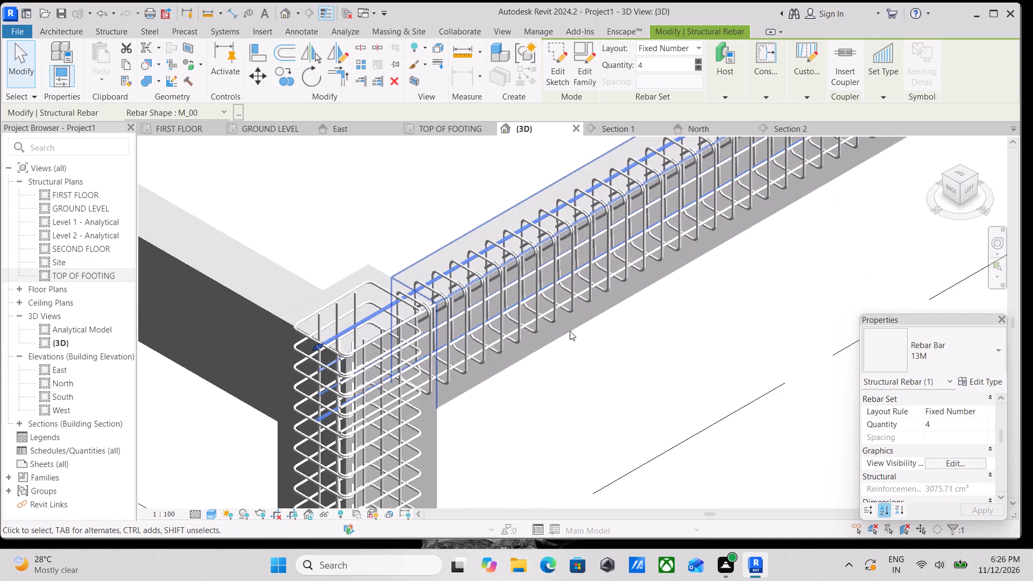
scroll(568, 331, "up", 2)
left_click(535, 346)
scroll(535, 346, "down", 5)
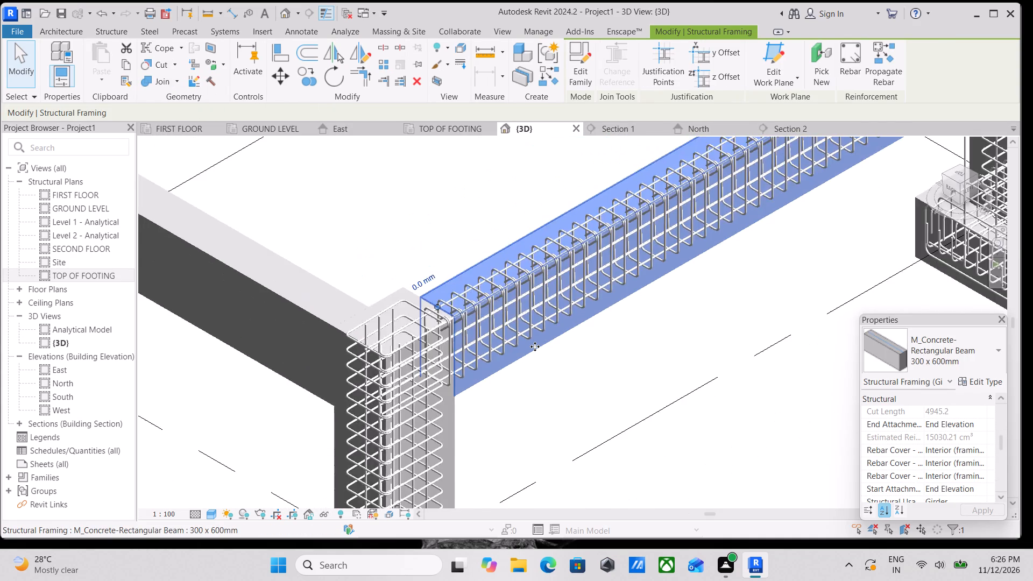
scroll(535, 346, "down", 8)
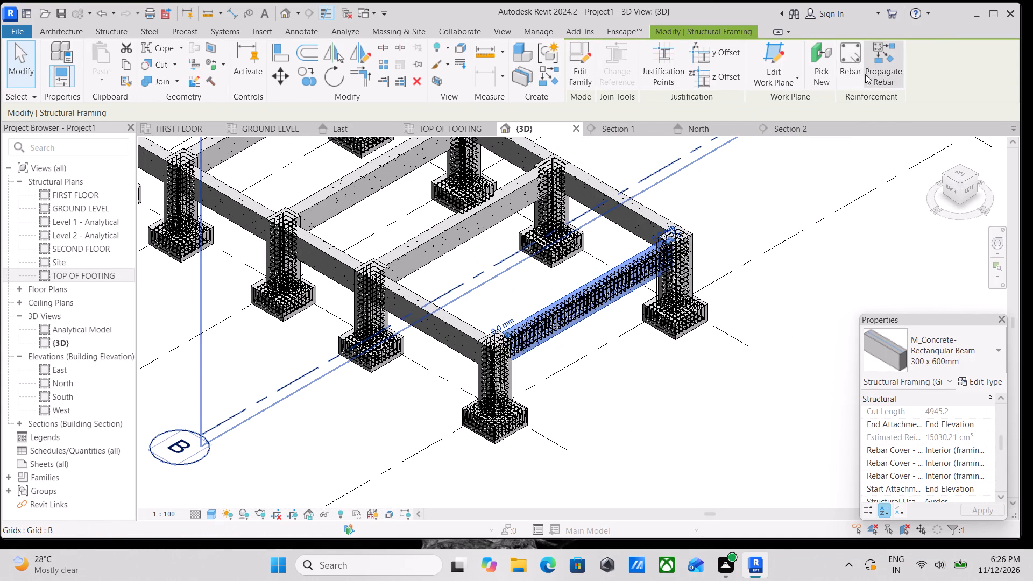
left_click(874, 66)
left_click(446, 226)
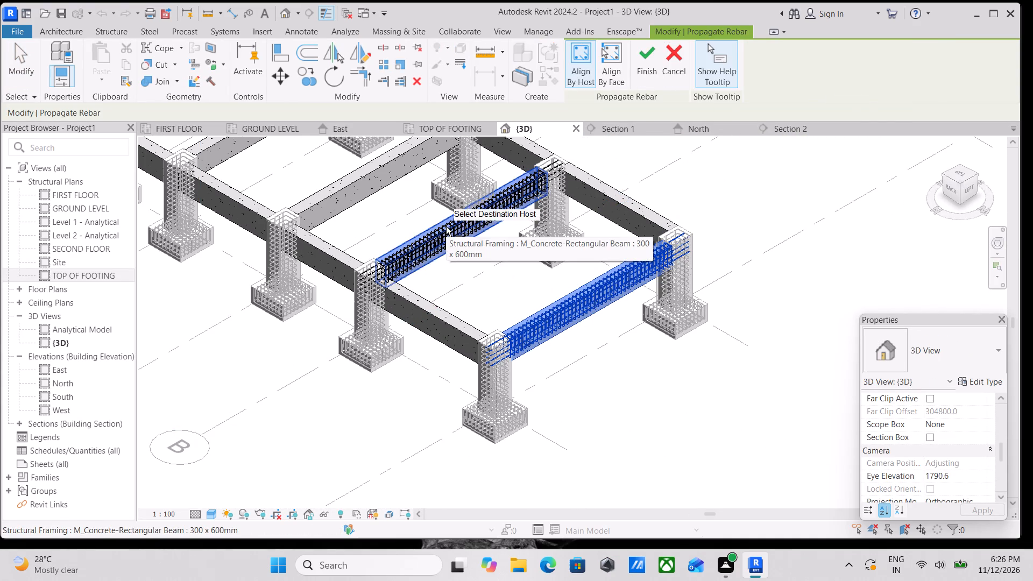
middle_click_drag(446, 226, 534, 359)
left_click(448, 306)
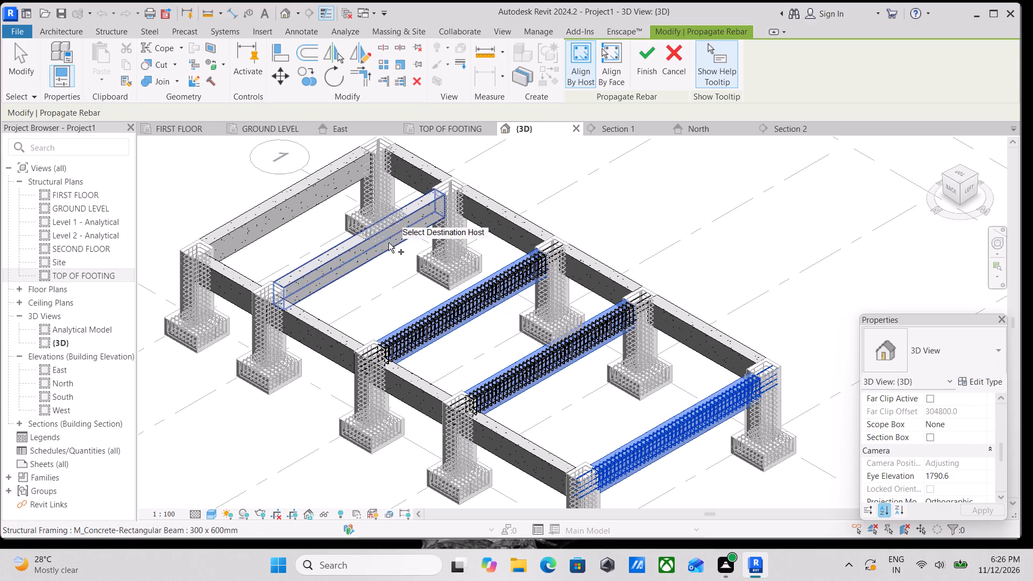
left_click(369, 239)
left_click(299, 189)
middle_click_drag(358, 283, 442, 311)
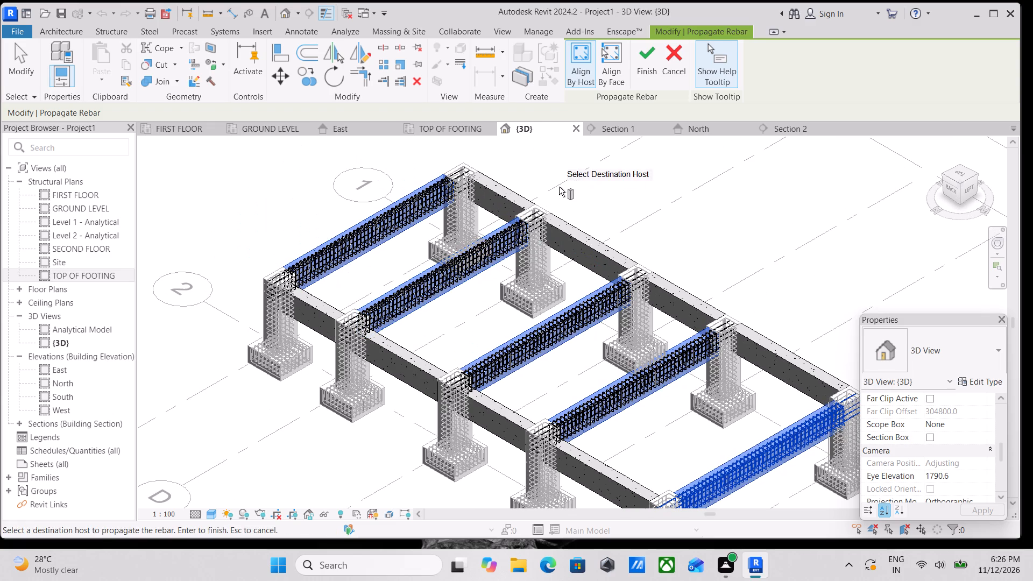
Propagate the same rebar to all eight longitudinal beams along grids 1 and 2 and finish the propagation.
left_click(582, 242)
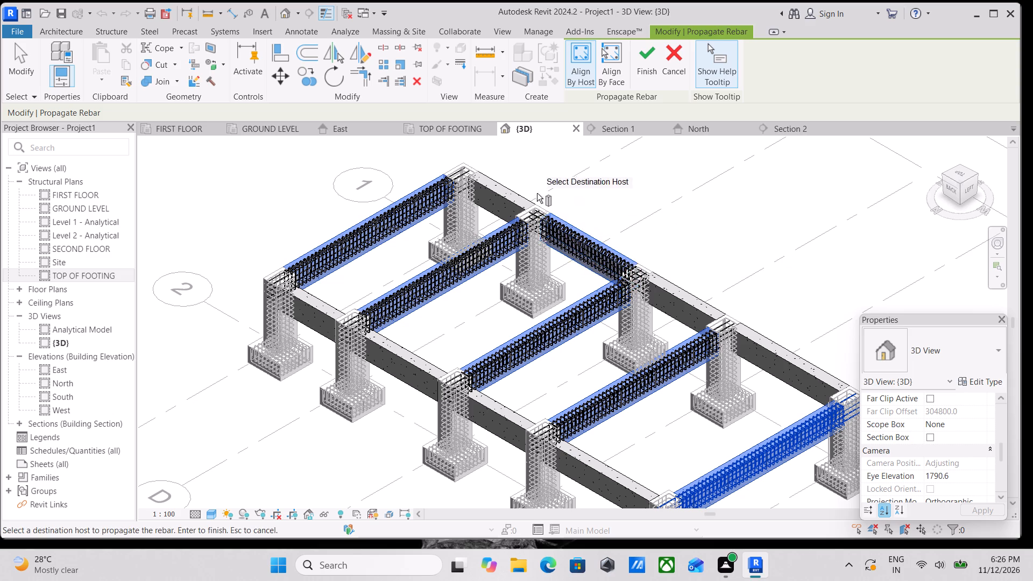
scroll(533, 192, "up", 3)
left_click(494, 199)
scroll(494, 199, "down", 3)
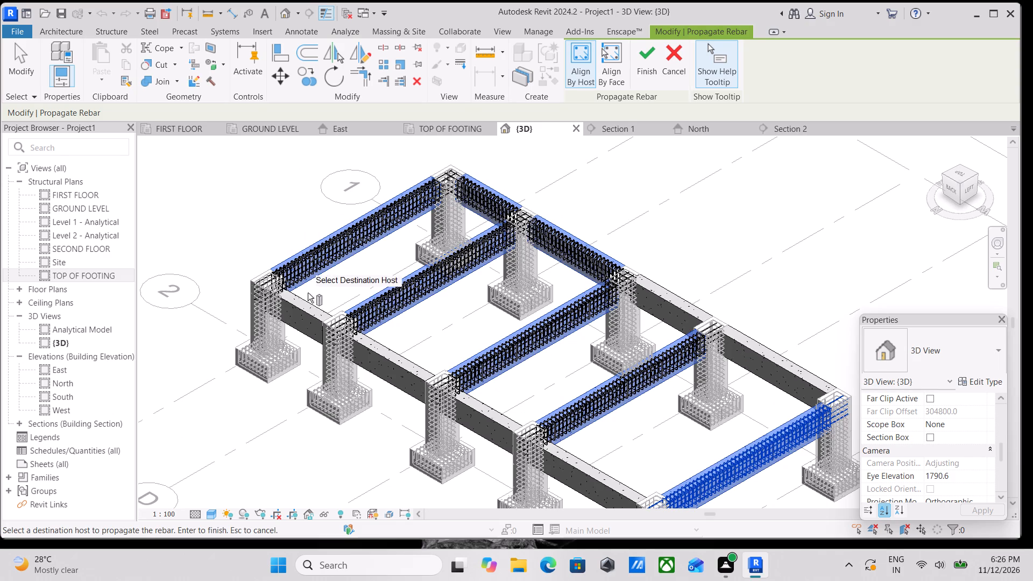
left_click(303, 308)
left_click(371, 351)
middle_click_drag(372, 349, 293, 221)
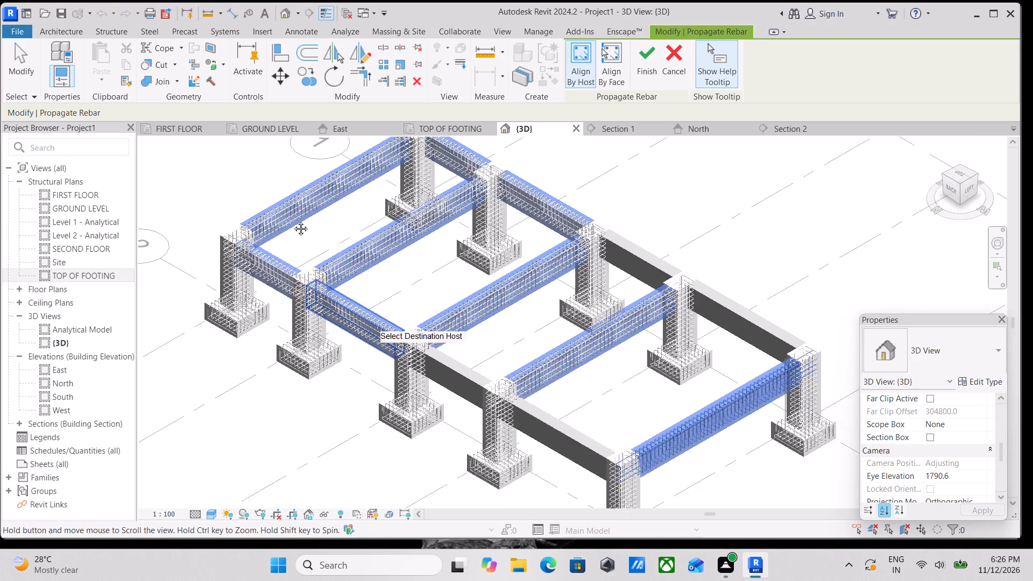
middle_click_drag(293, 221, 284, 201)
left_click(383, 273)
left_click(388, 270)
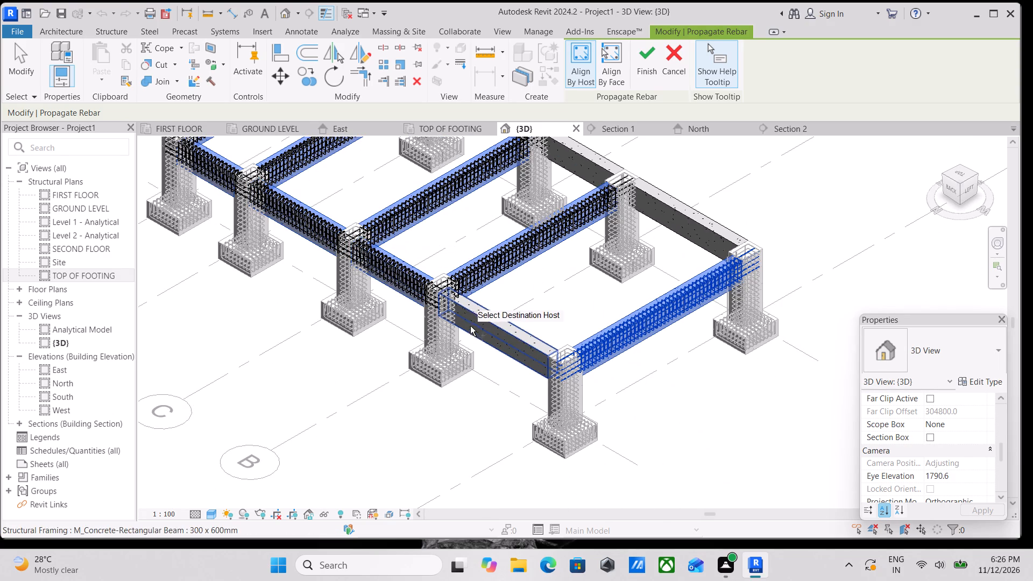
left_click(475, 319)
middle_click_drag(483, 321, 386, 374)
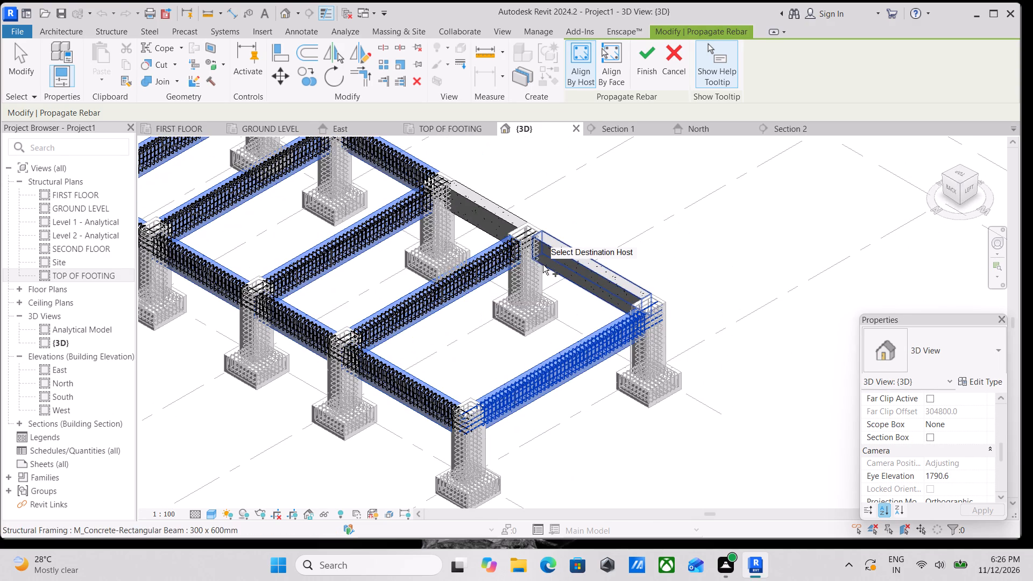
left_click(543, 265)
left_click(493, 214)
middle_click_drag(493, 214, 580, 377)
left_click(651, 52)
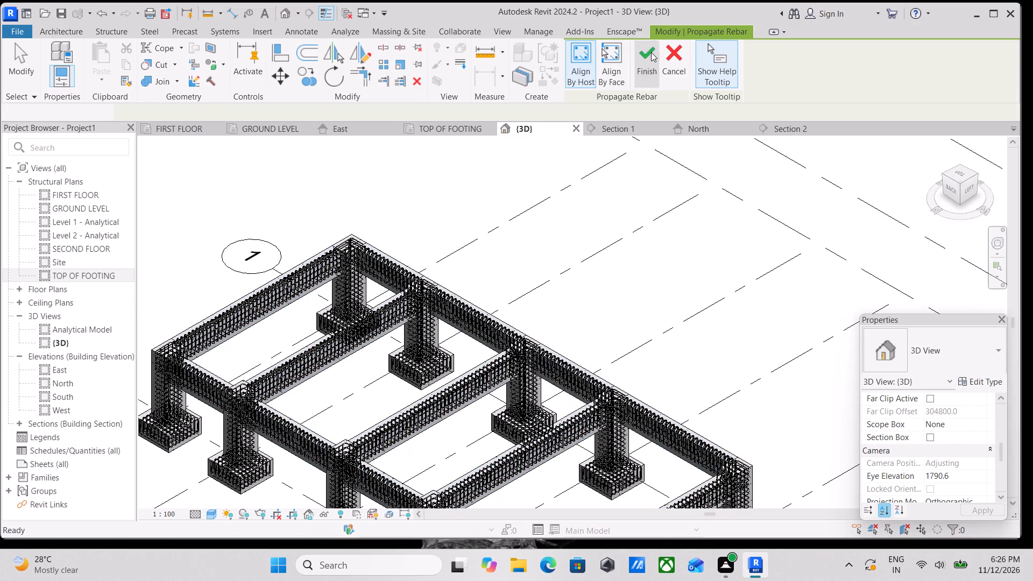
From the Left view orientation, select every rebar instance of the beam's 13M type and temporarily hide them.
left_click(968, 193)
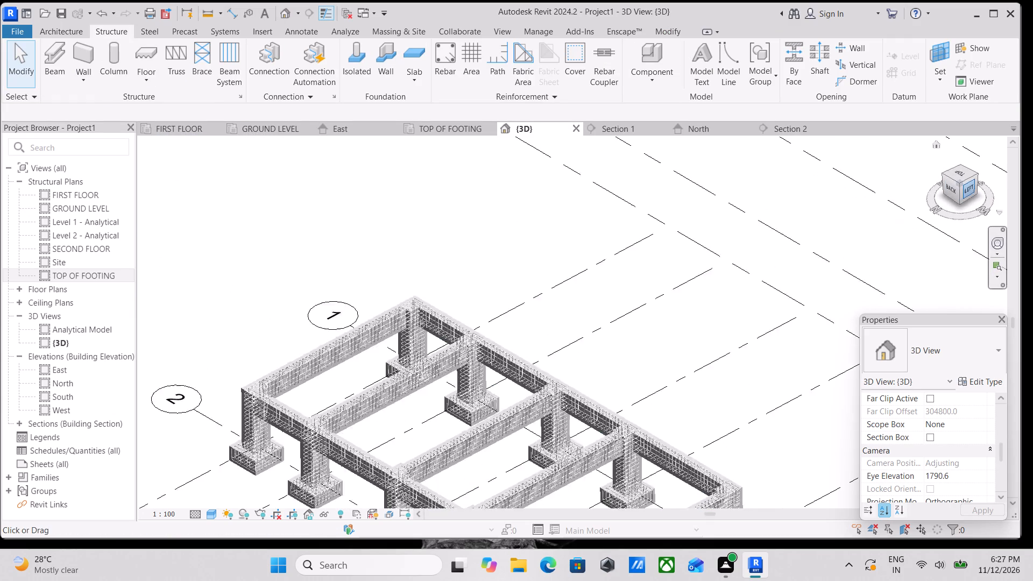
scroll(605, 403, "up", 12)
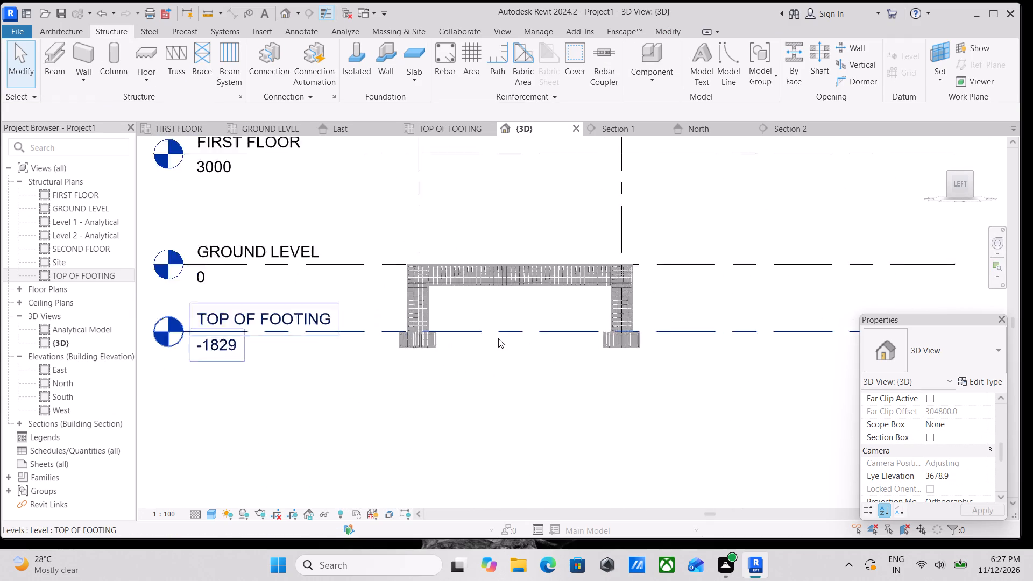
left_click(461, 270)
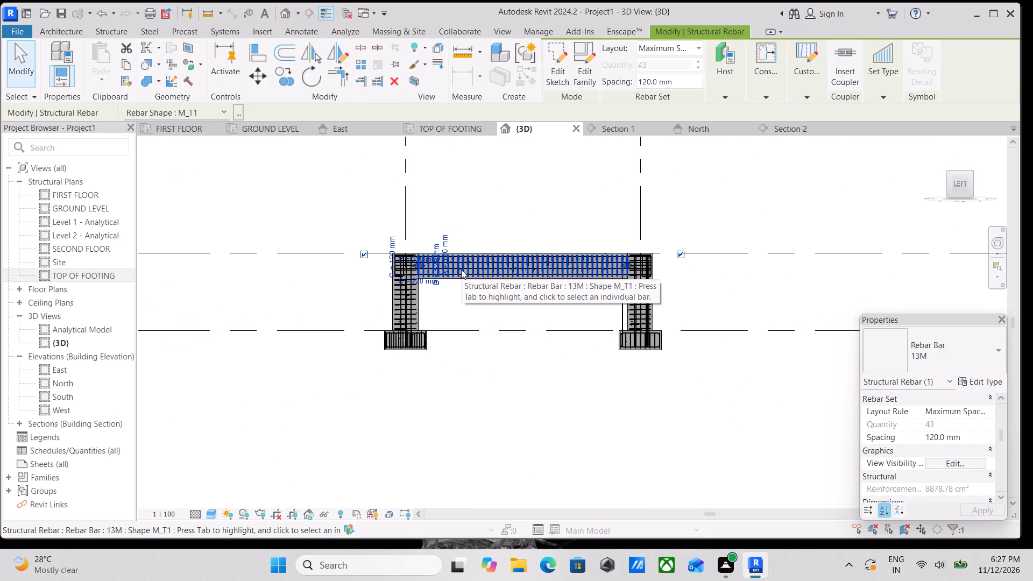
type("SA")
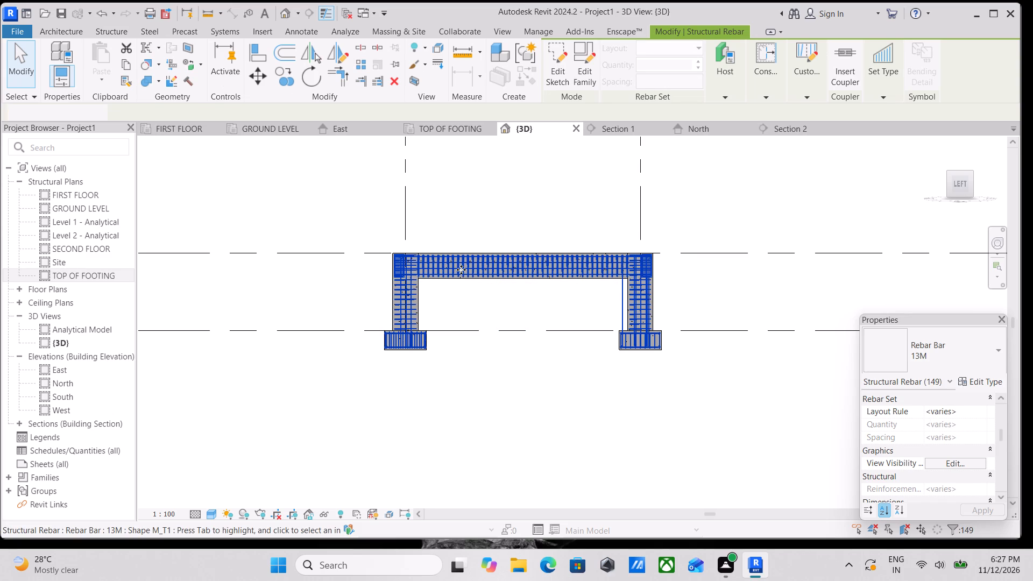
type("HH")
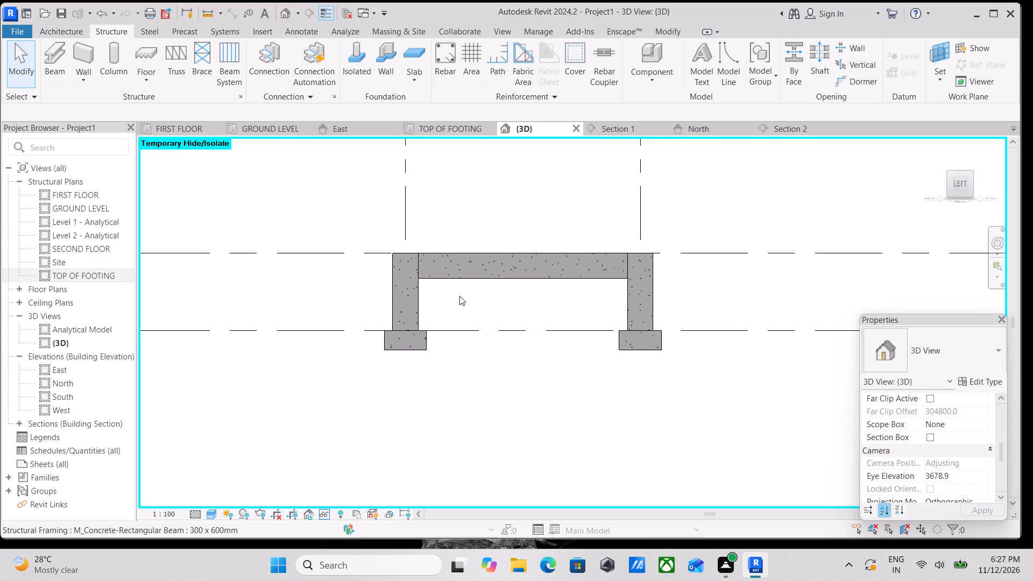
Copy the foundation columns and ground beams, without the footings, and paste them aligned to the FIRST FLOOR level.
scroll(327, 211, "down", 1)
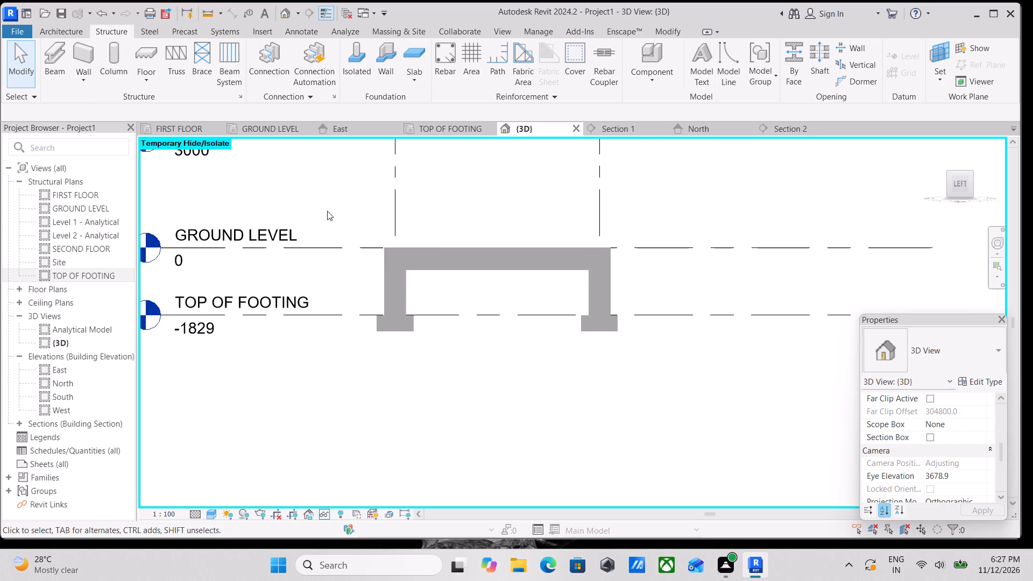
scroll(327, 211, "down", 1)
left_click_drag(339, 204, 357, 228)
left_click_drag(366, 237, 447, 278)
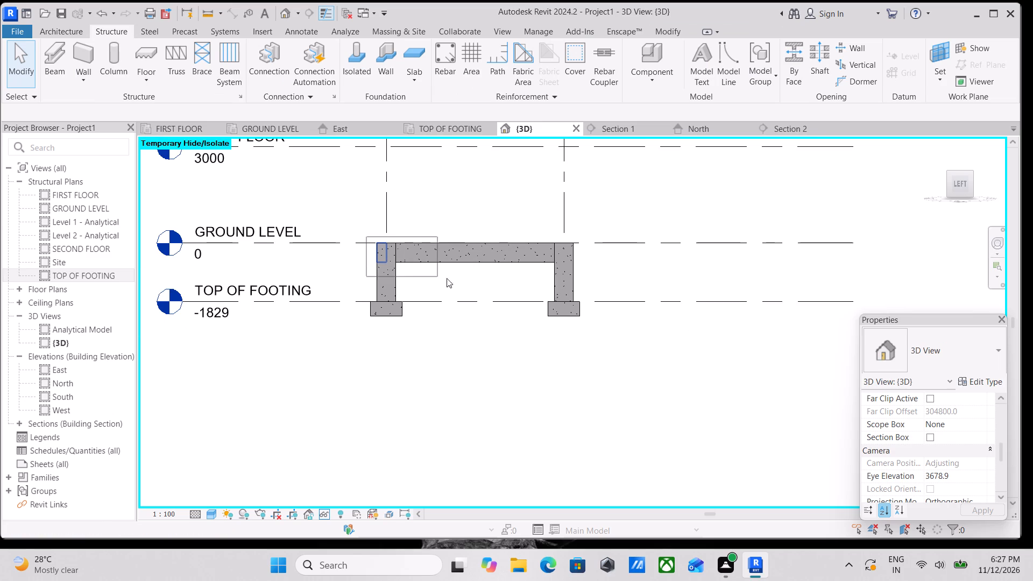
left_click_drag(447, 278, 606, 302)
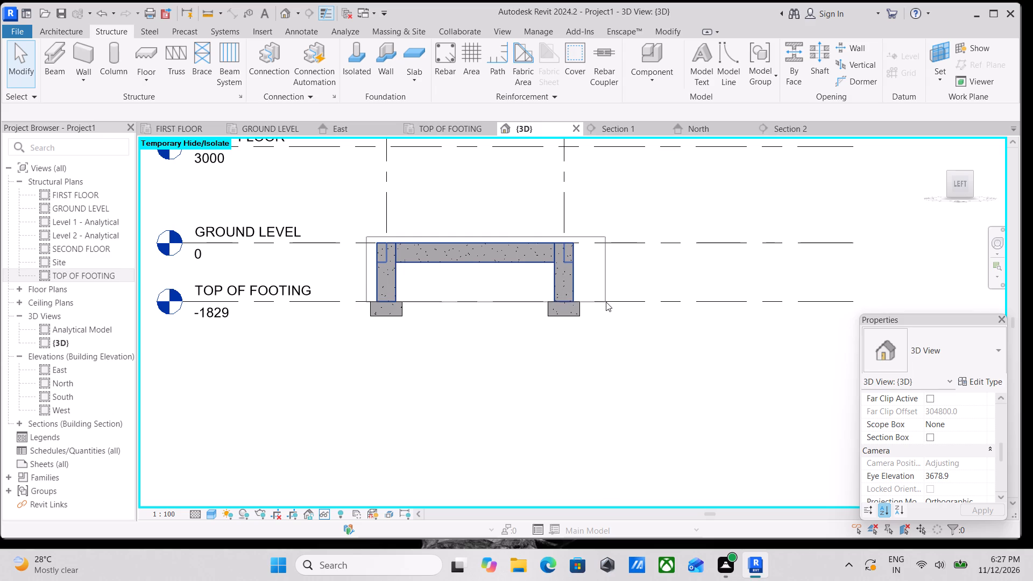
left_click_drag(606, 302, 607, 304)
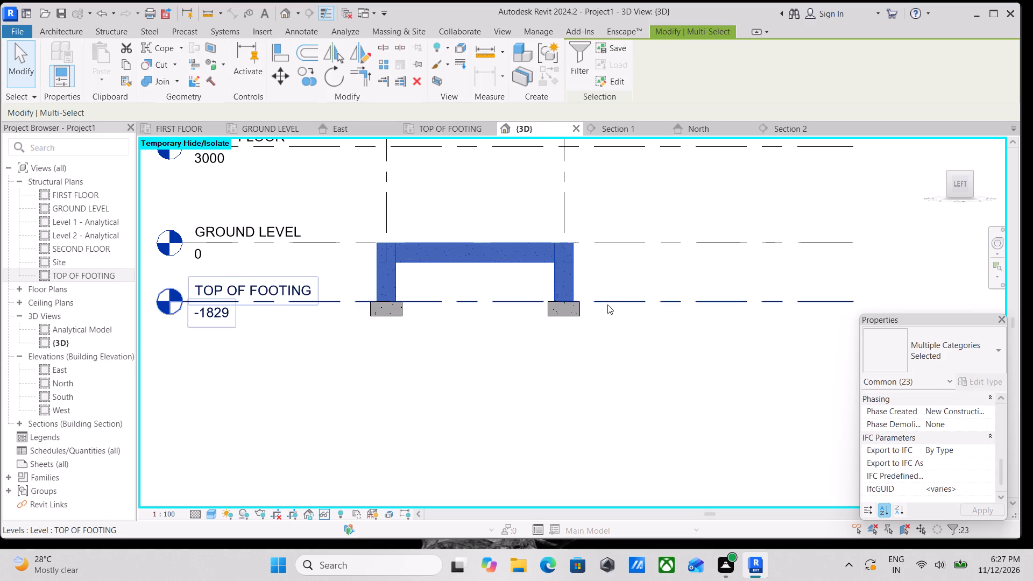
scroll(364, 355, "down", 1)
middle_click_drag(364, 355, 307, 417)
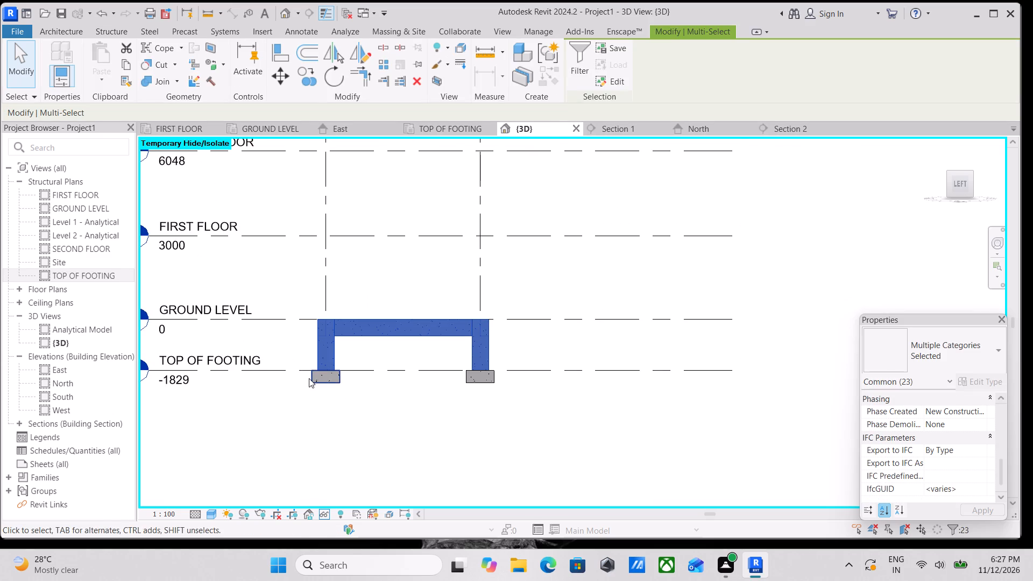
scroll(338, 278, "down", 2)
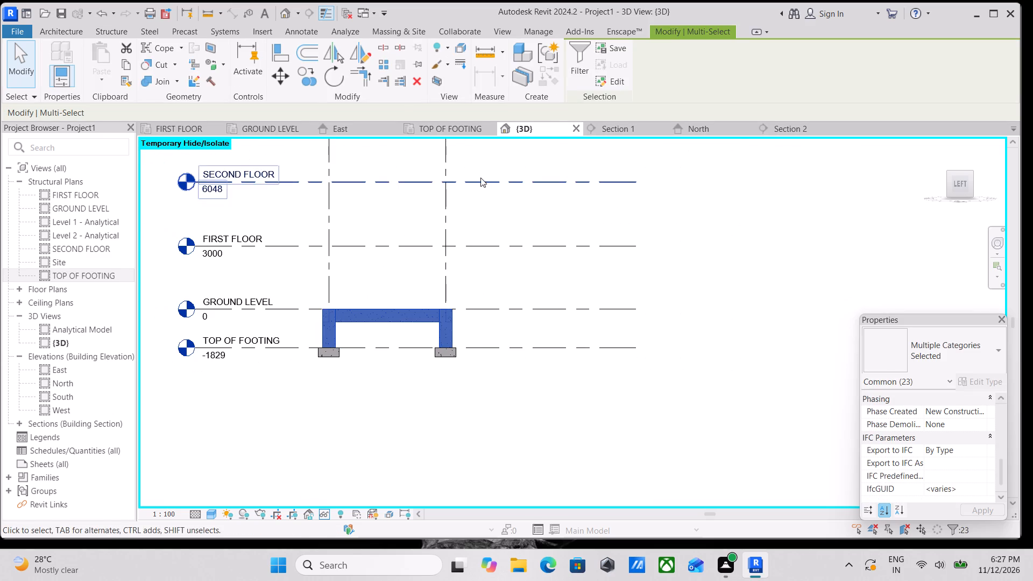
left_click(123, 65)
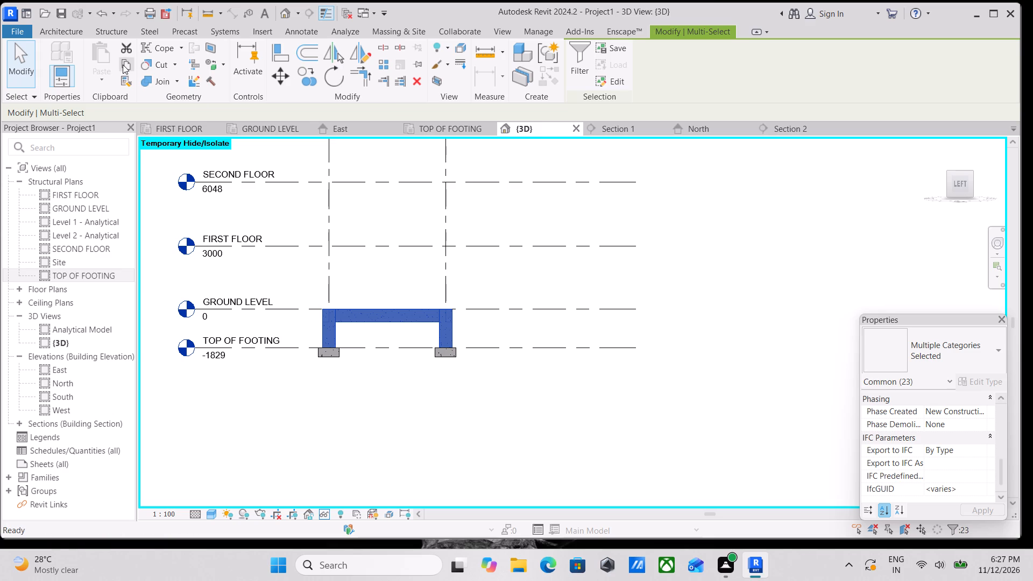
left_click(107, 72)
left_click(114, 126)
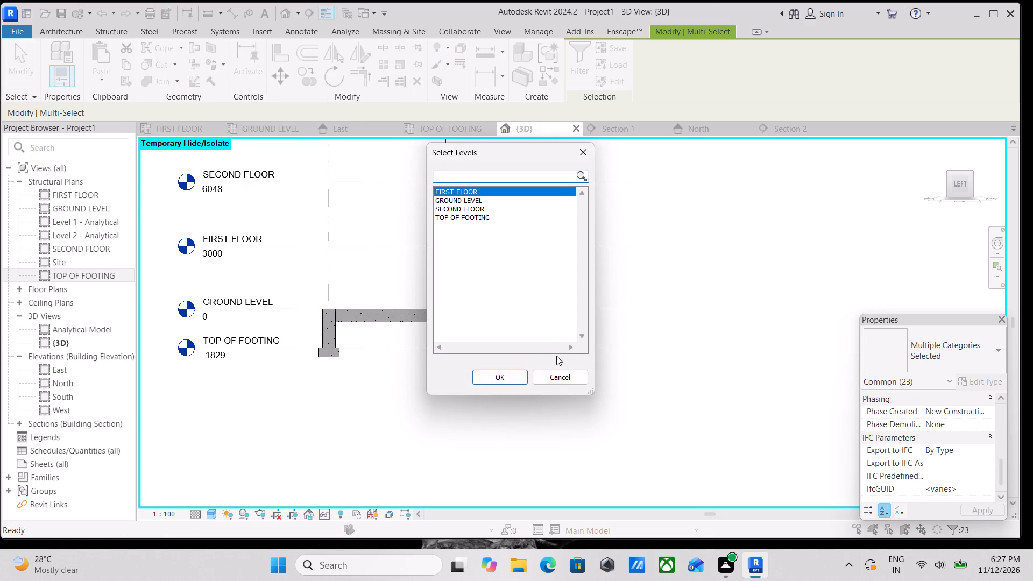
left_click(510, 372)
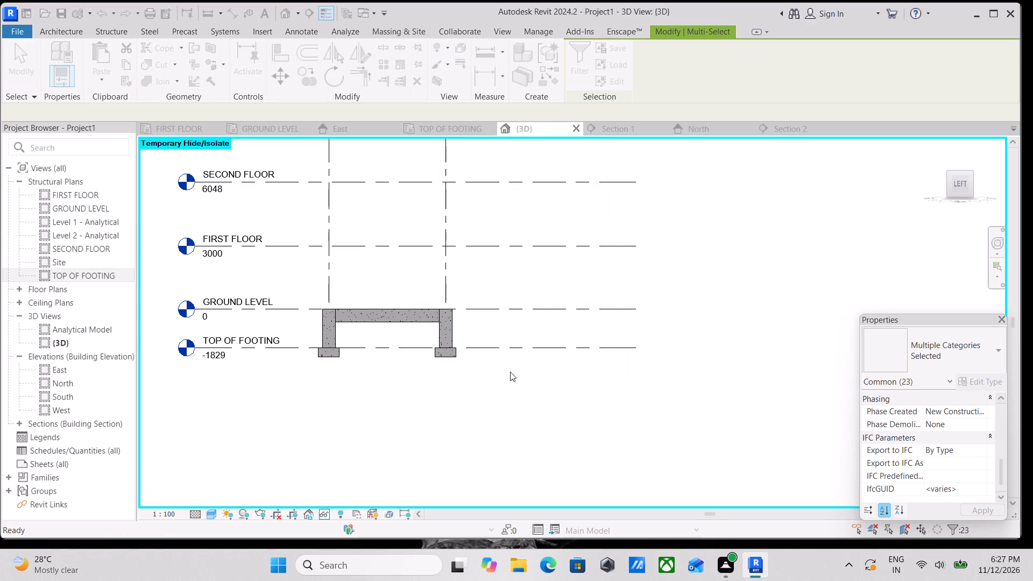
Delete the copied vertical bars that project below the right-hand row of first-floor columns.
scroll(436, 293, "up", 5)
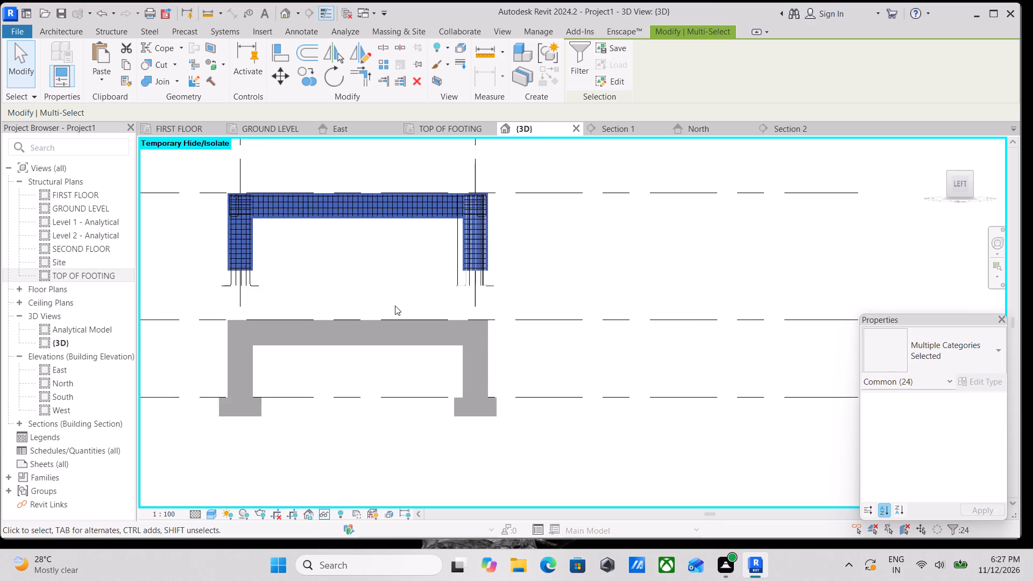
scroll(395, 306, "up", 1)
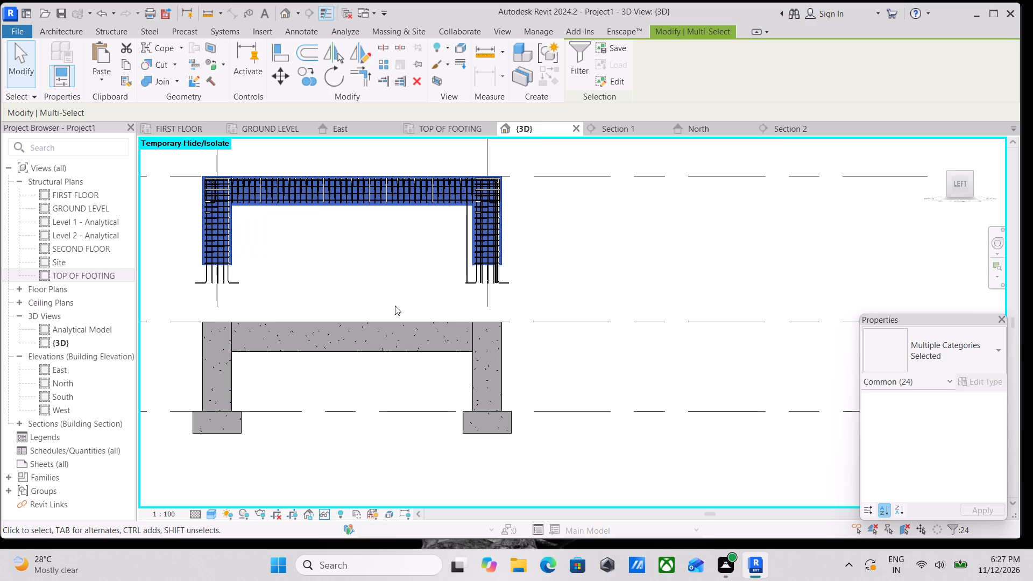
scroll(430, 265, "up", 3)
scroll(535, 273, "up", 3)
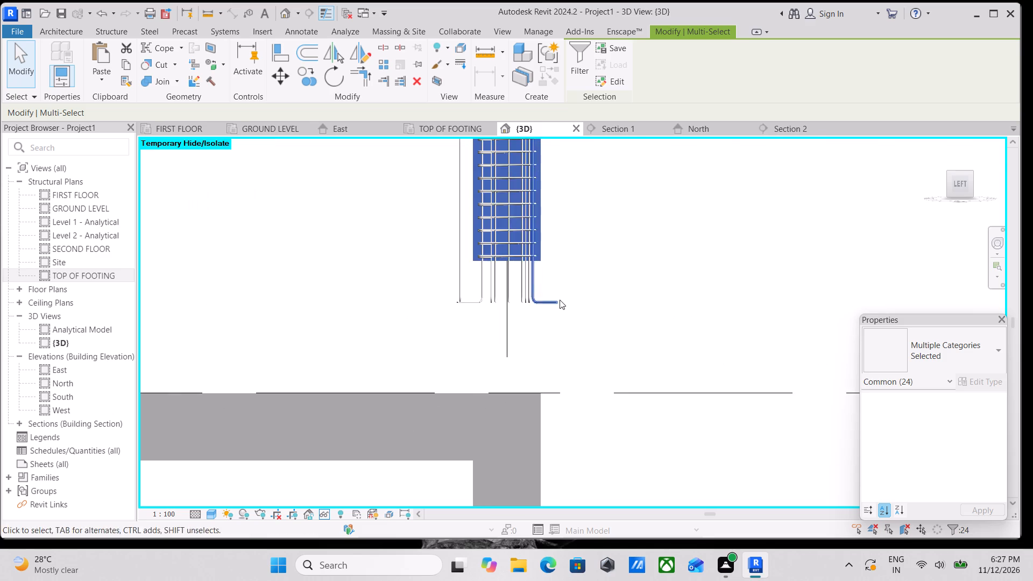
scroll(560, 301, "up", 3)
left_click_drag(611, 320, 416, 299)
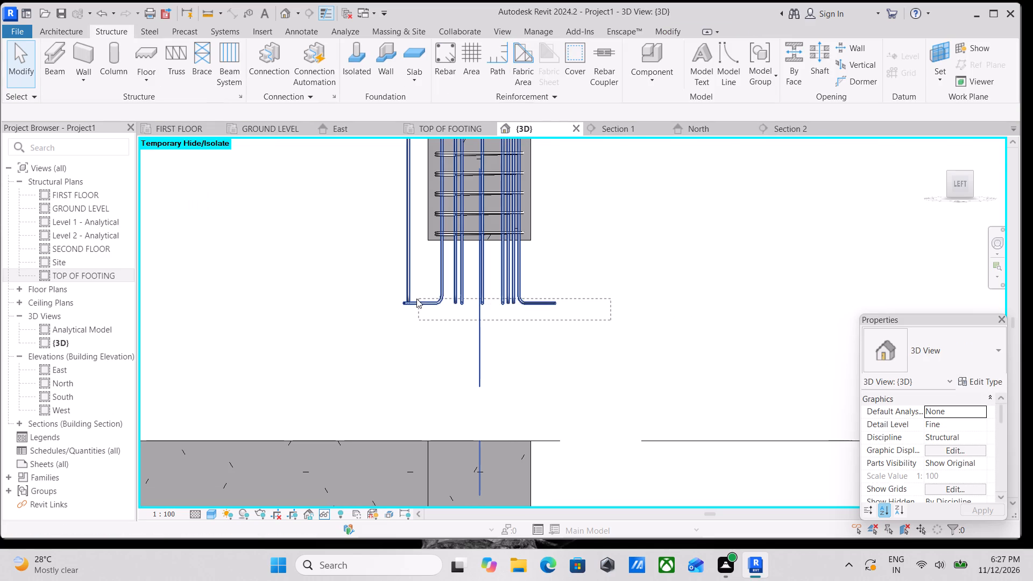
left_click_drag(416, 299, 412, 299)
left_click(412, 299)
left_click(411, 295)
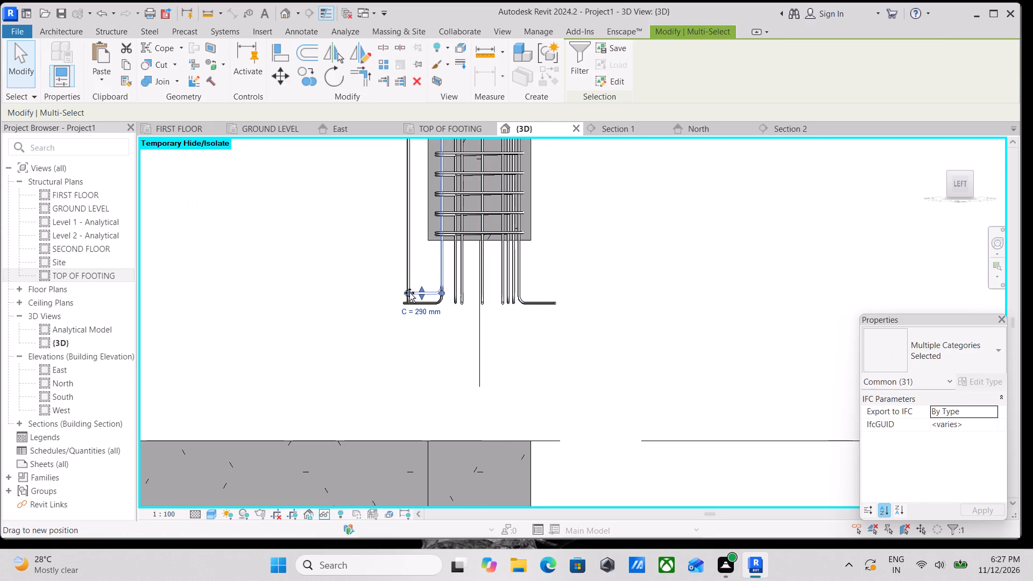
scroll(410, 293, "down", 3)
left_click_drag(593, 323, 379, 291)
scroll(379, 291, "down", 3)
middle_click_drag(379, 291, 497, 344)
right_click(358, 284)
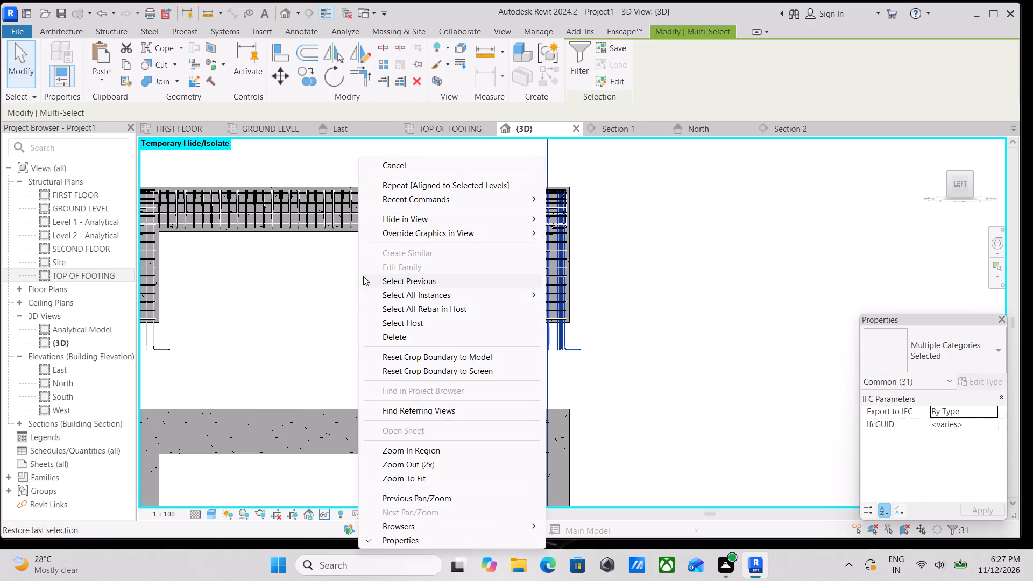
left_click(404, 334)
Filter the copied first-floor frame down to Structural Rebar only and delete all of its remaining bars.
scroll(404, 334, "down", 2)
middle_click_drag(404, 334, 573, 334)
scroll(387, 344, "up", 2)
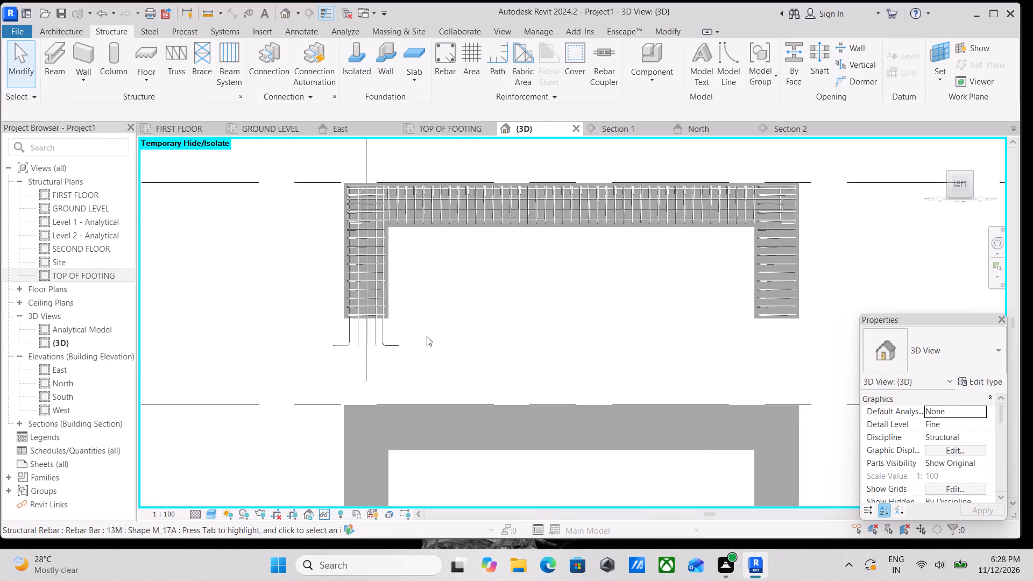
left_click_drag(427, 336, 314, 337)
scroll(314, 337, "down", 6)
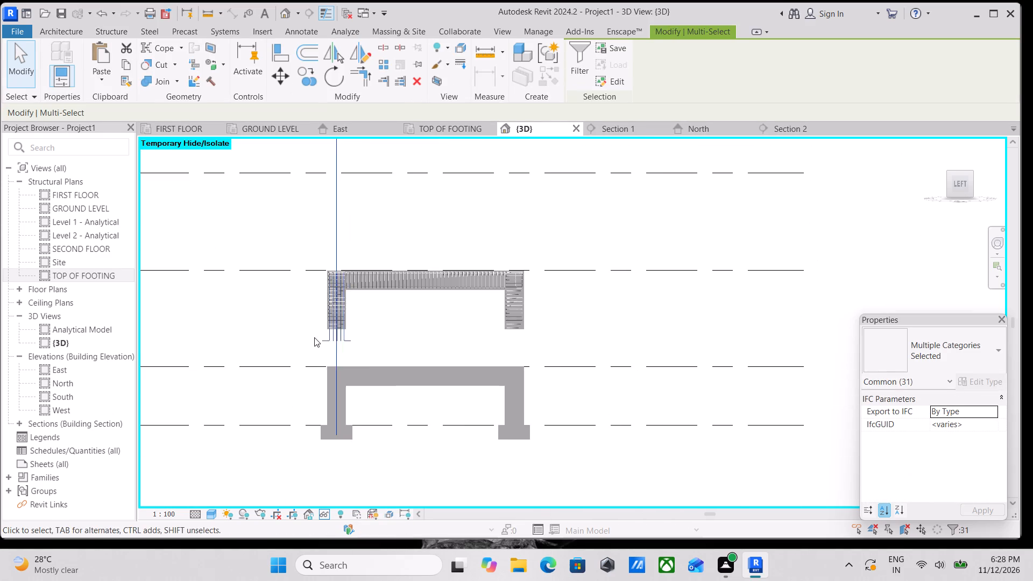
middle_click_drag(314, 337, 372, 384)
left_click_drag(360, 284, 591, 417)
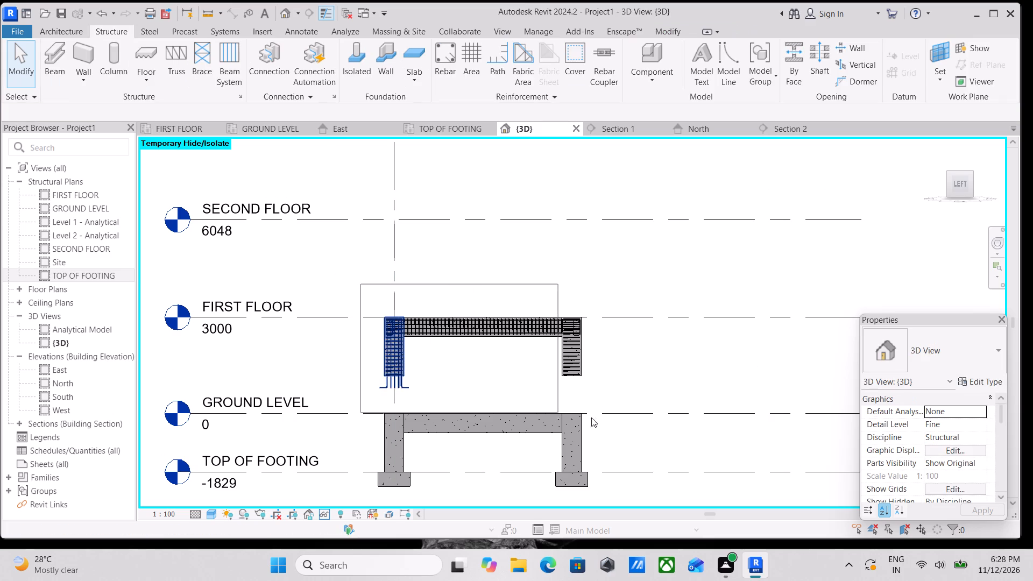
left_click_drag(591, 417, 635, 398)
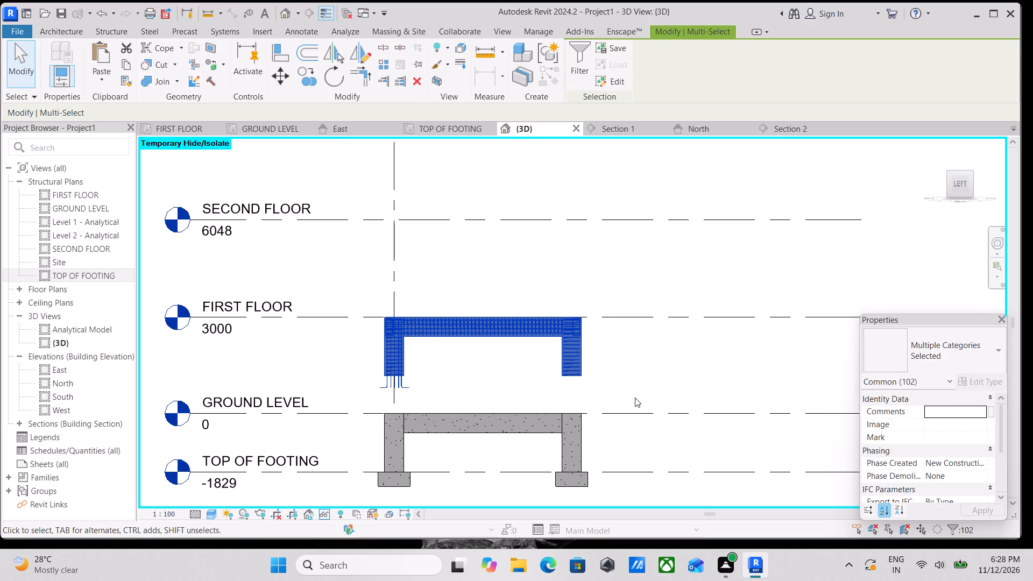
left_click(584, 61)
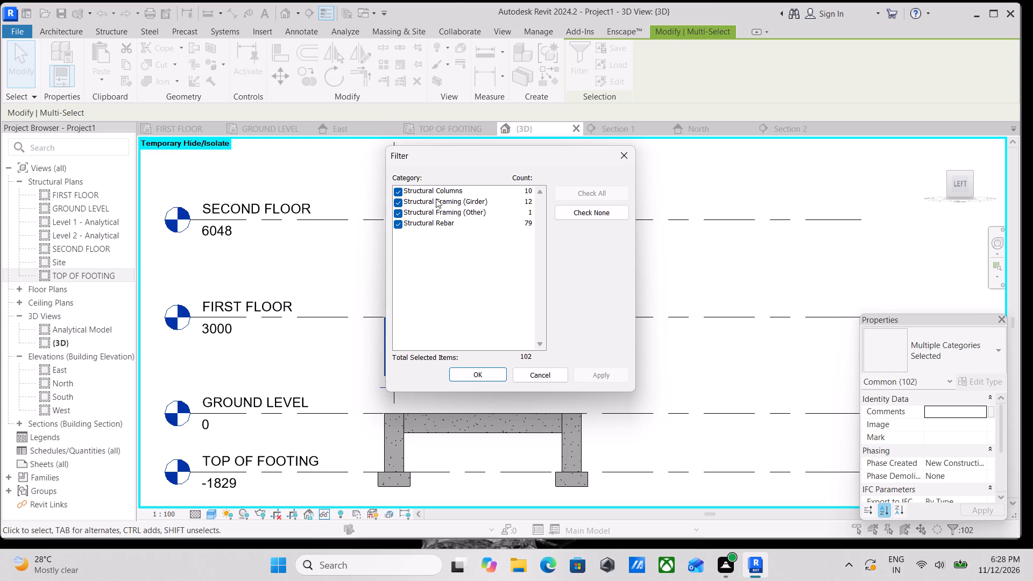
left_click(399, 207)
left_click(399, 214)
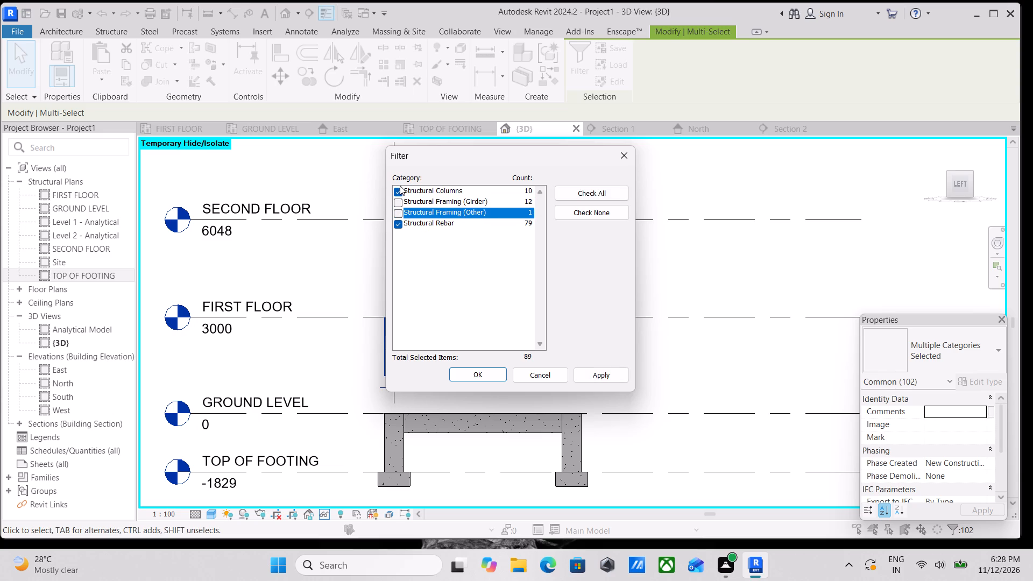
left_click(400, 186)
left_click(394, 192)
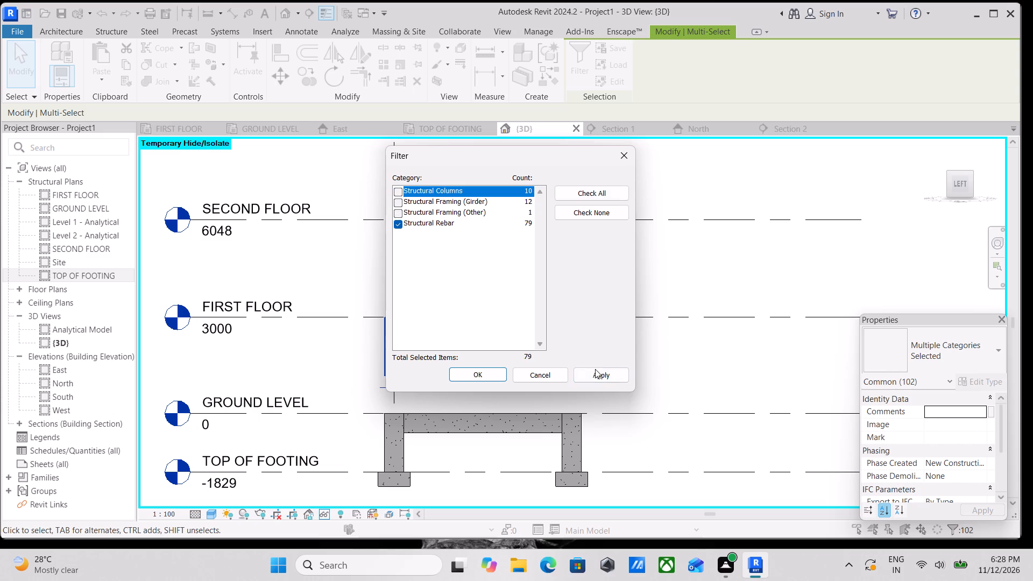
left_click(599, 372)
left_click(483, 376)
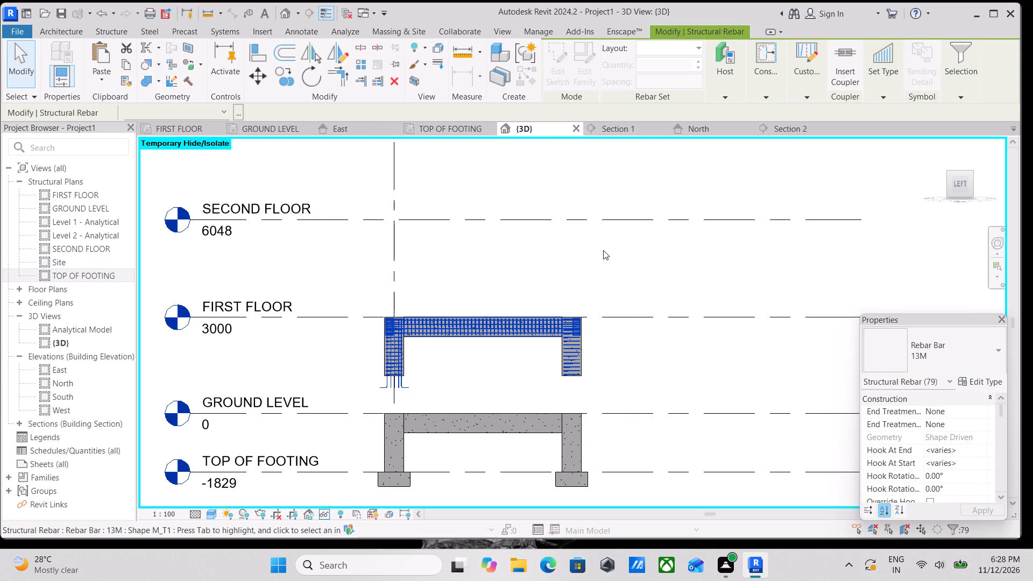
right_click(660, 359)
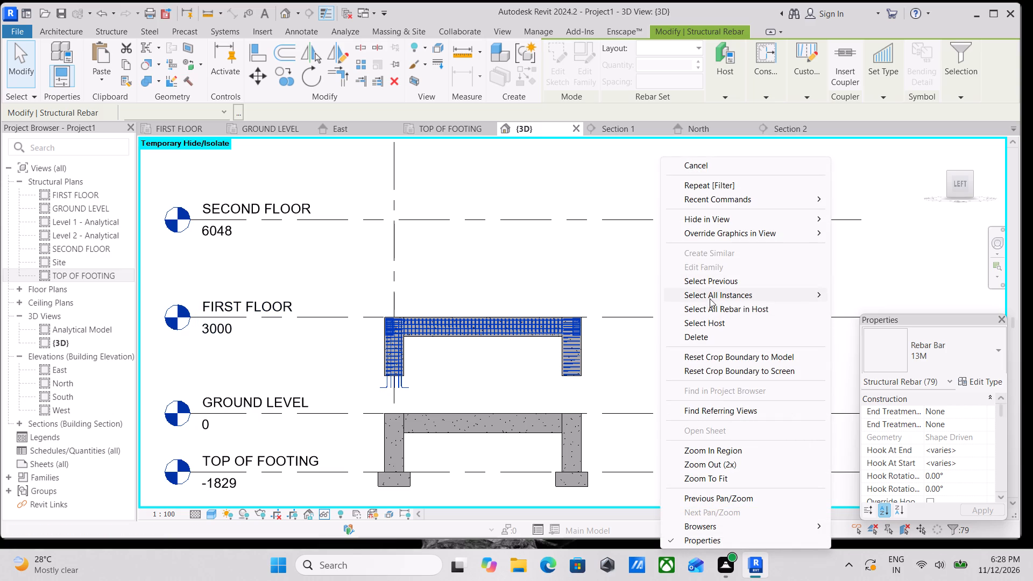
left_click(705, 332)
Filter the first-floor frame selection down to Structural Columns only and set the columns' Base Offset to 0.
middle_click_drag(578, 345, 481, 314)
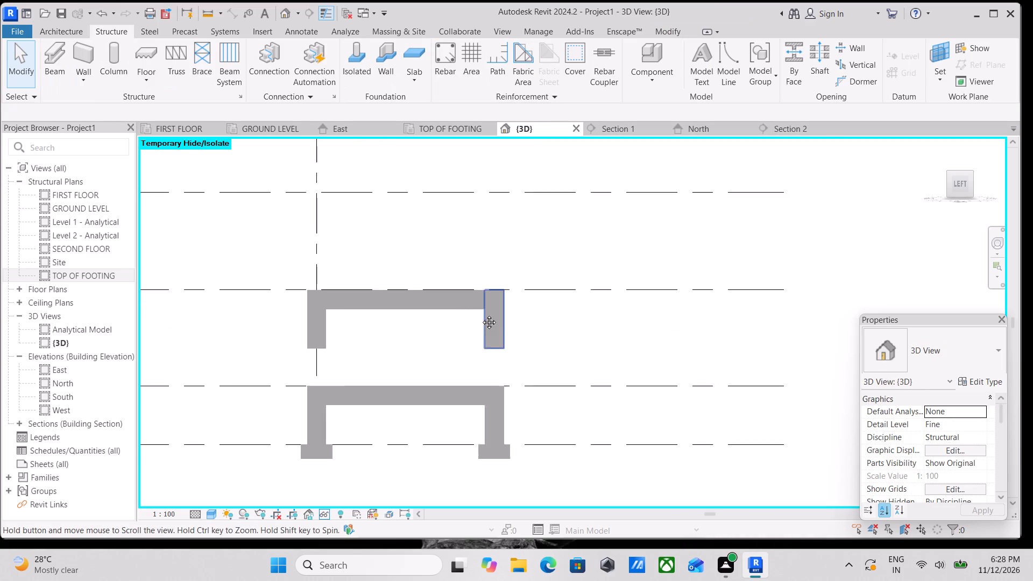
middle_click_drag(481, 314, 473, 313)
scroll(471, 313, "up", 2)
scroll(311, 293, "down", 2)
middle_click_drag(311, 293, 368, 290)
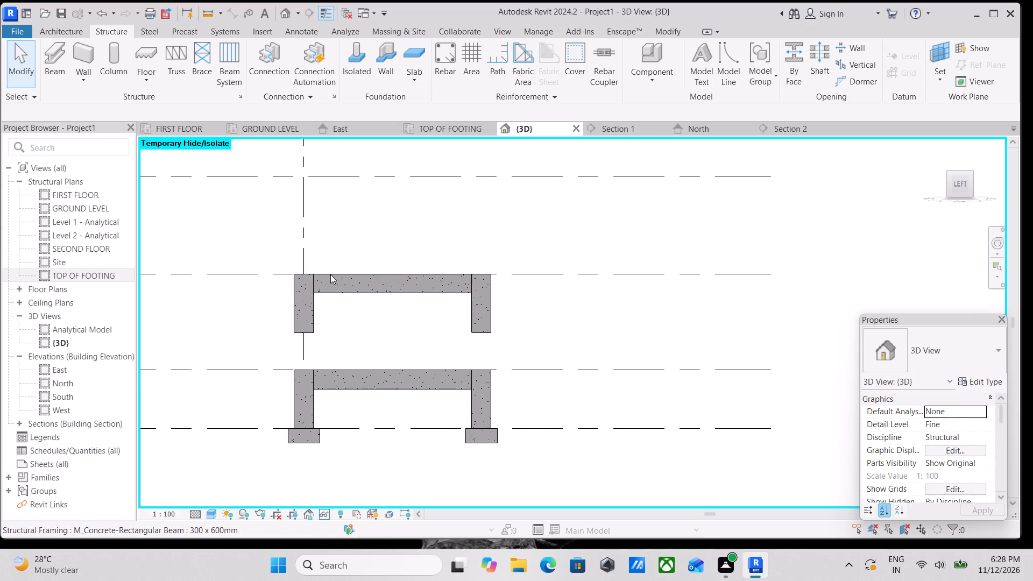
left_click_drag(258, 246, 535, 346)
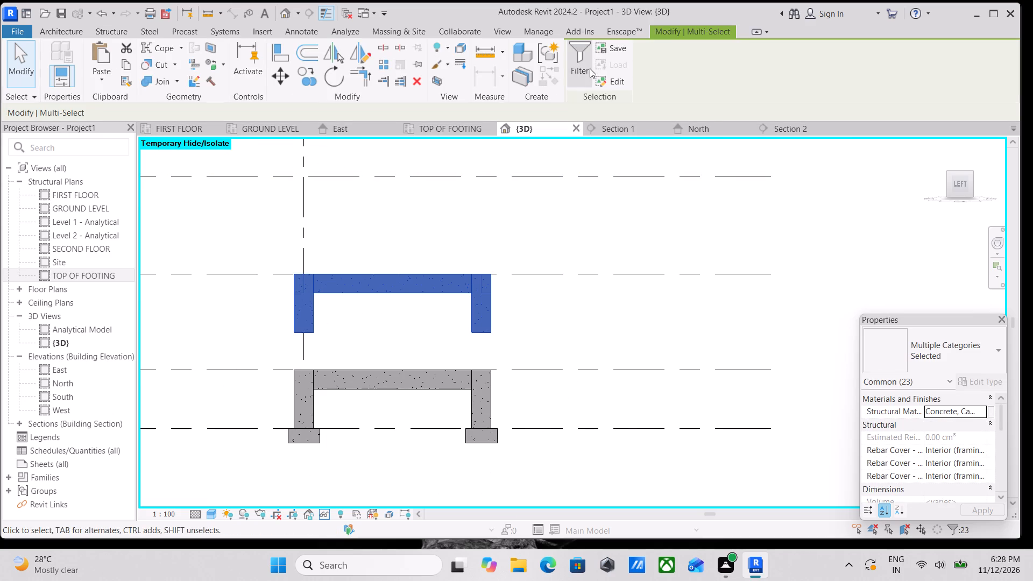
left_click(590, 68)
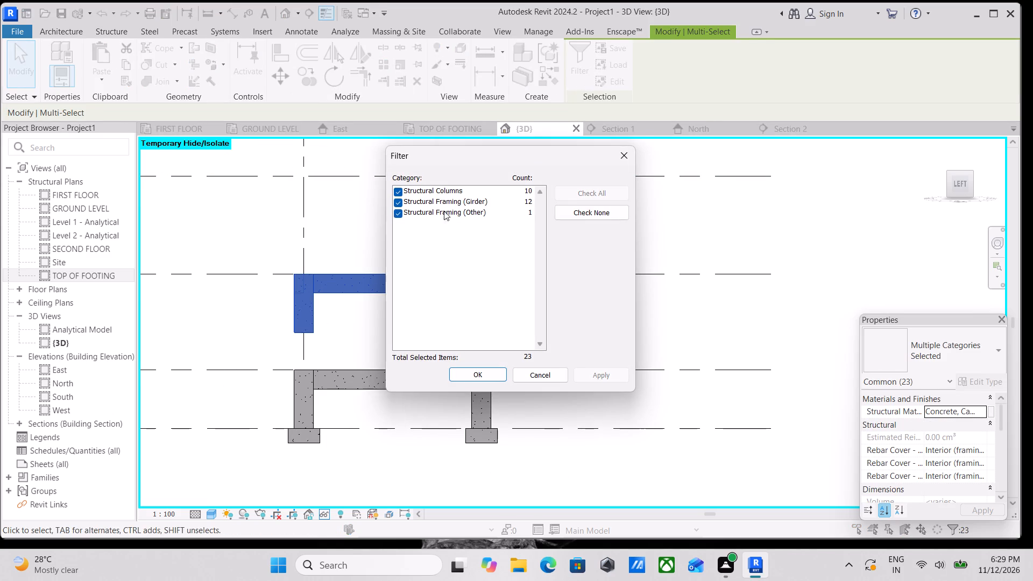
left_click(398, 212)
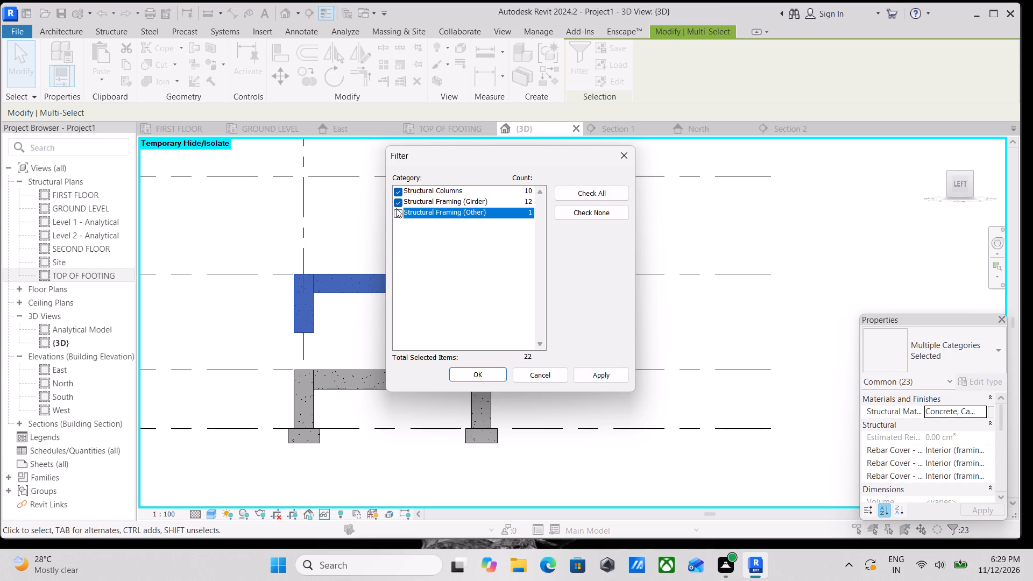
left_click(397, 199)
left_click(600, 373)
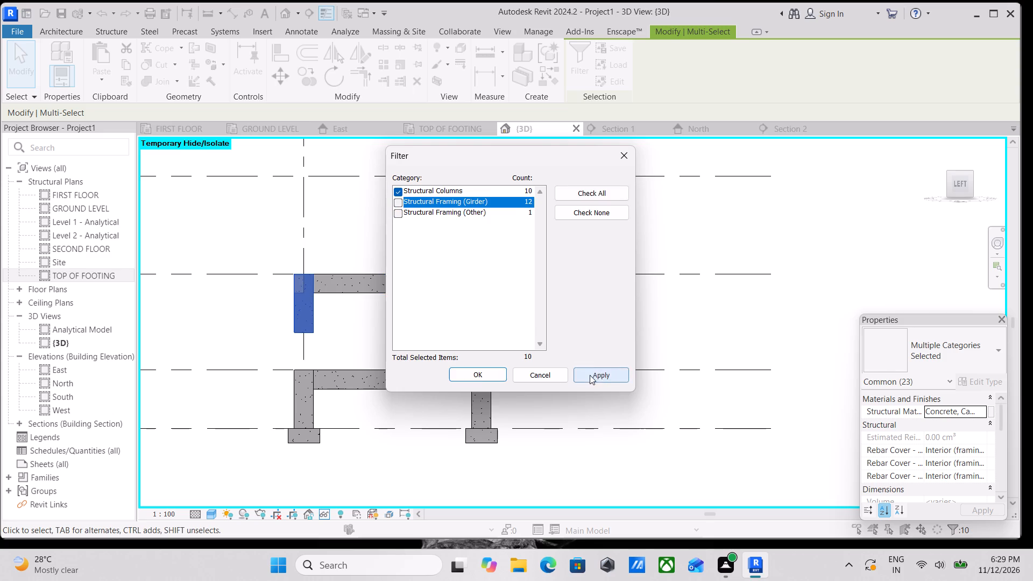
left_click(479, 373)
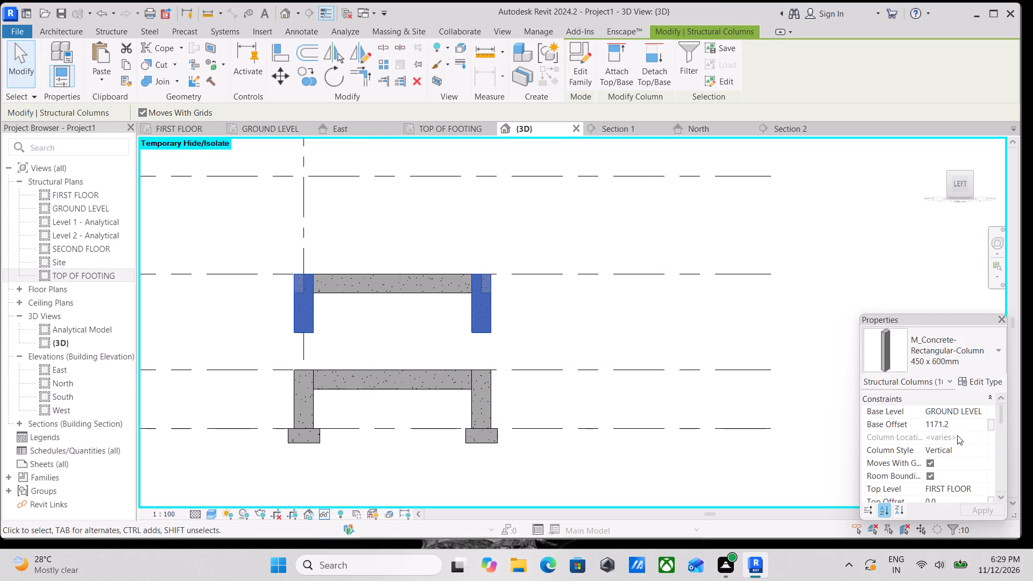
left_click(964, 424)
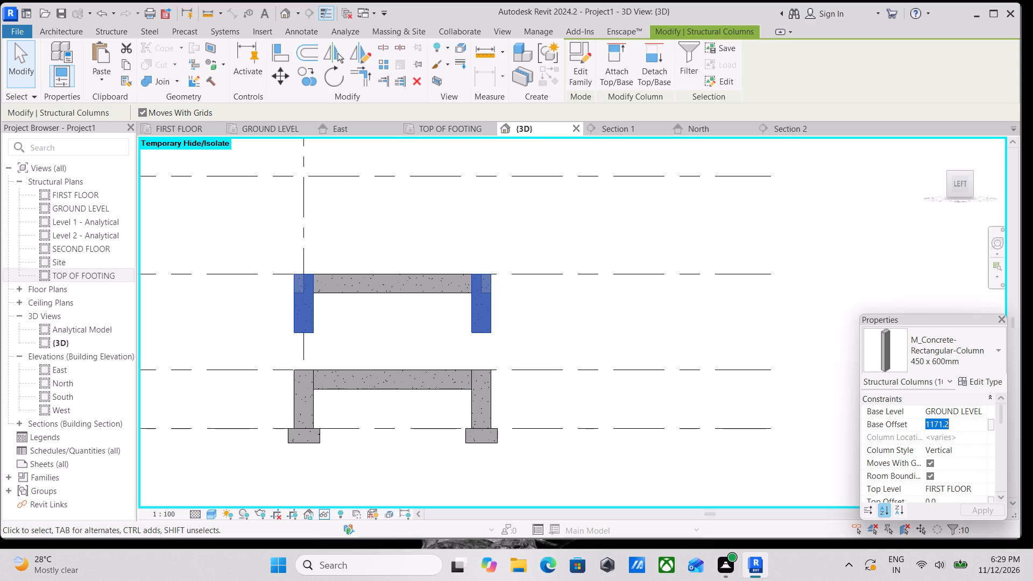
key("0")
key("Return")
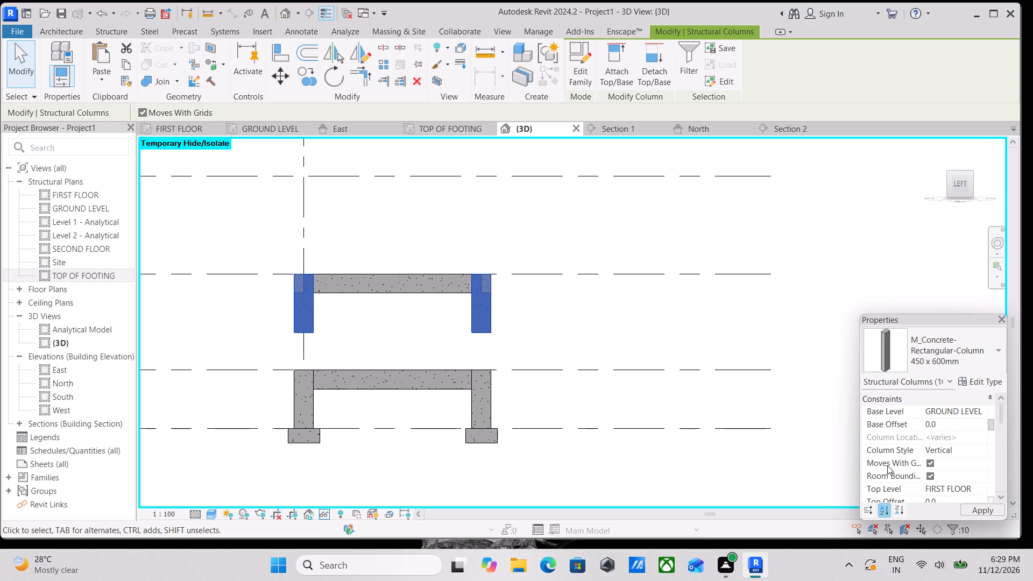
scroll(570, 433, "down", 2)
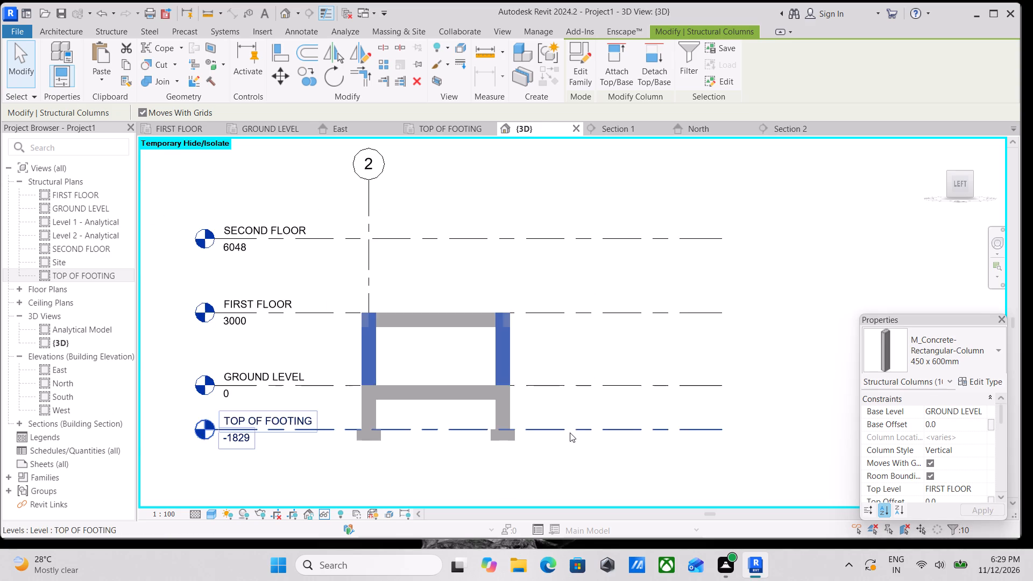
middle_click_drag(570, 433, 520, 473)
middle_click_drag(548, 355, 564, 422)
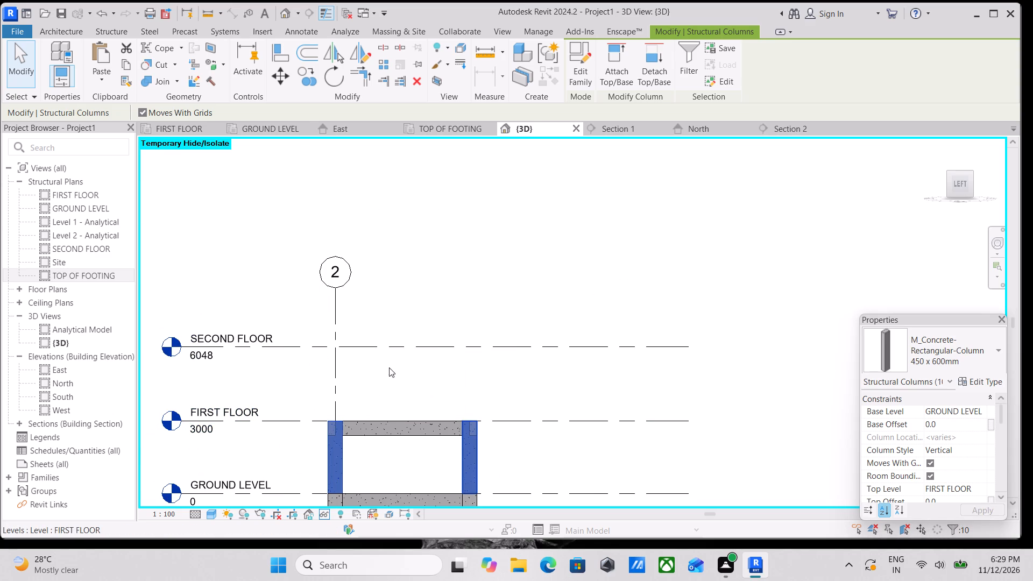
key("Escape")
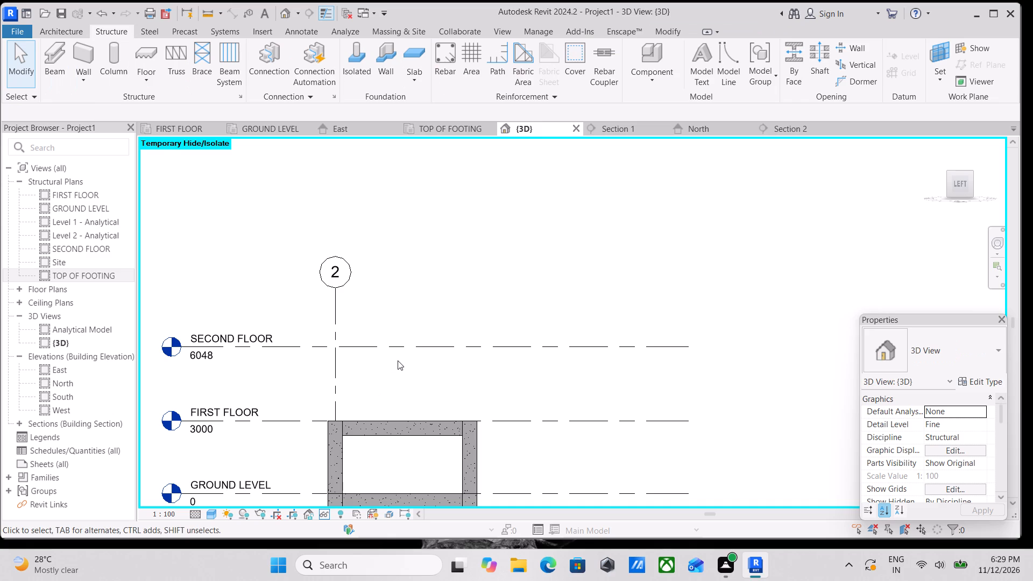
Examine the stacked frame and its levels and grids in the 3D, Section 2, North elevation and Section 1 views.
scroll(265, 371, "down", 1)
middle_click_drag(266, 371, 234, 331)
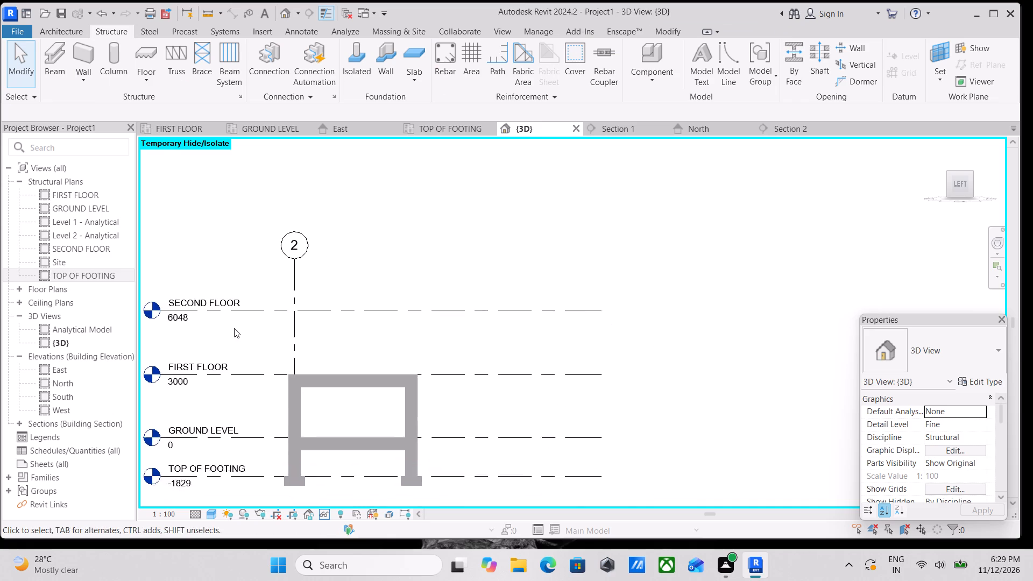
scroll(234, 328, "up", 1)
scroll(236, 327, "down", 5)
middle_click_drag(334, 352, 383, 357)
middle_click_drag(501, 384, 409, 403)
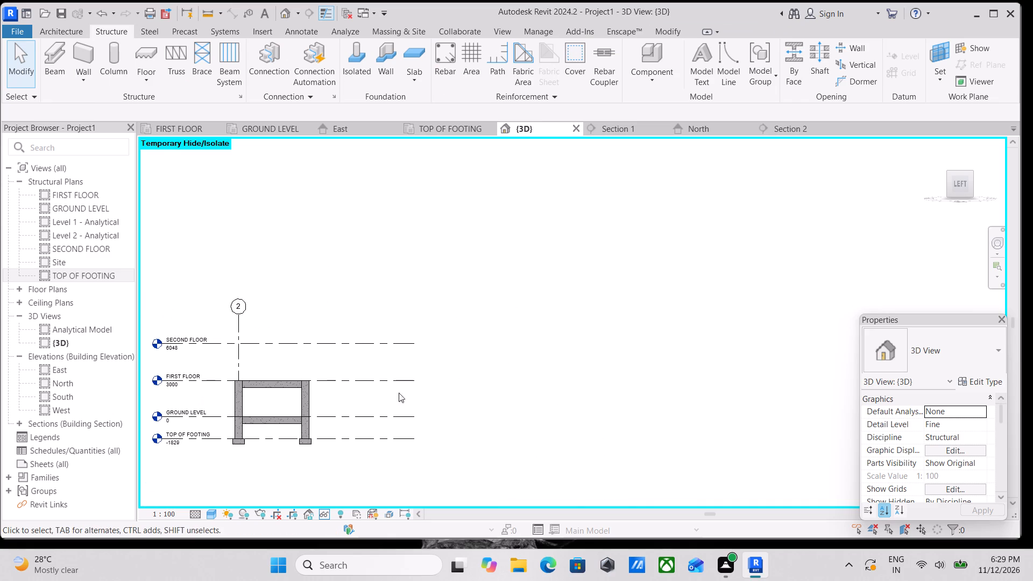
left_click(767, 131)
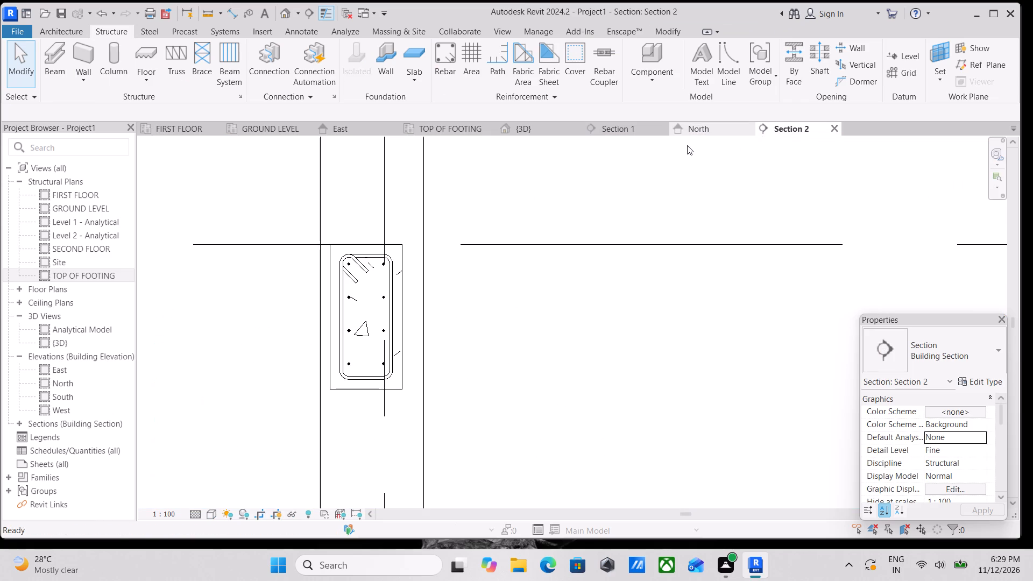
scroll(687, 146, "down", 20)
scroll(687, 146, "down", 3)
middle_click_drag(639, 320, 539, 348)
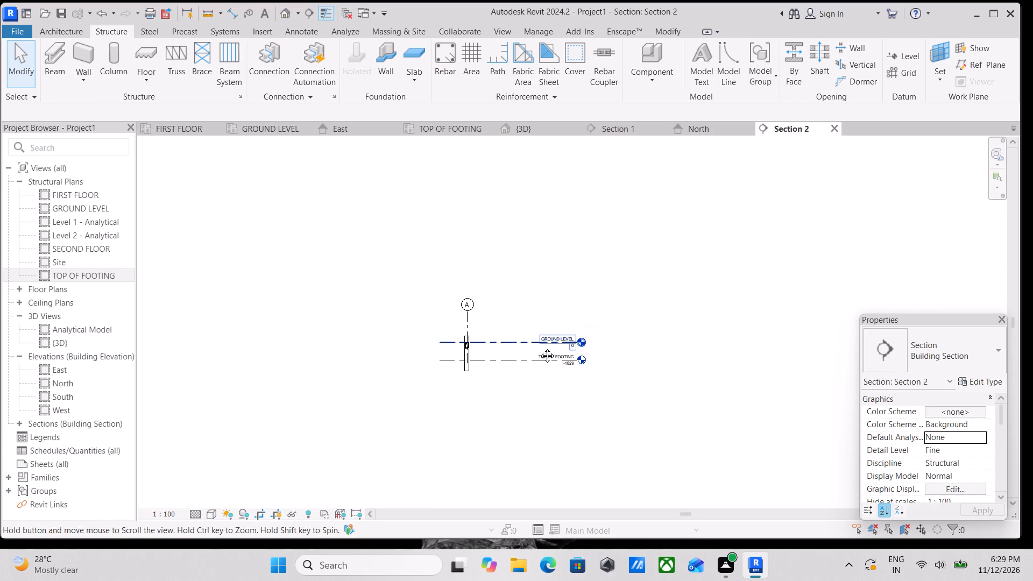
middle_click_drag(539, 348, 540, 348)
left_click(713, 130)
scroll(582, 206, "down", 9)
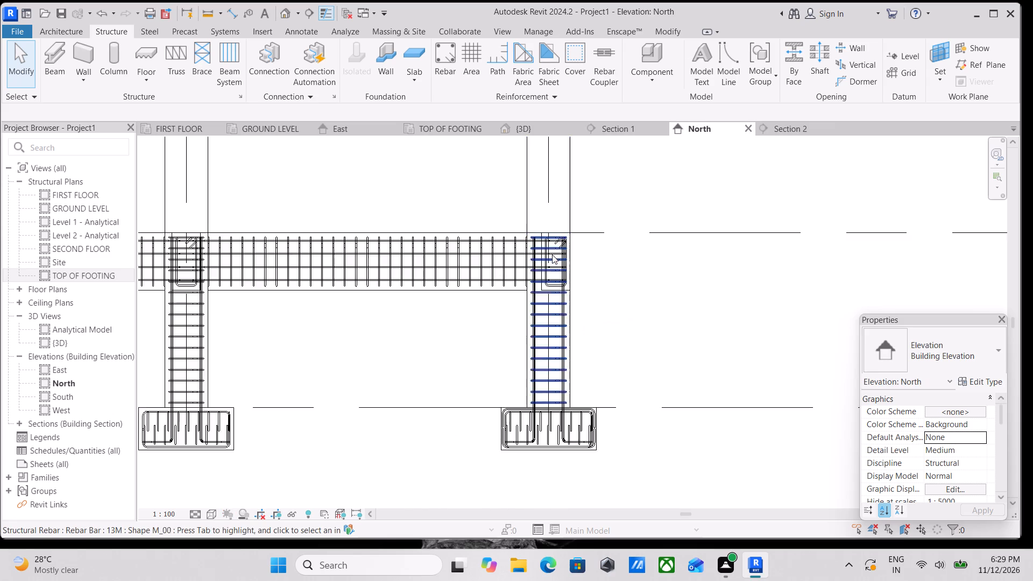
scroll(552, 254, "down", 10)
middle_click_drag(471, 280, 451, 379)
scroll(509, 278, "down", 2)
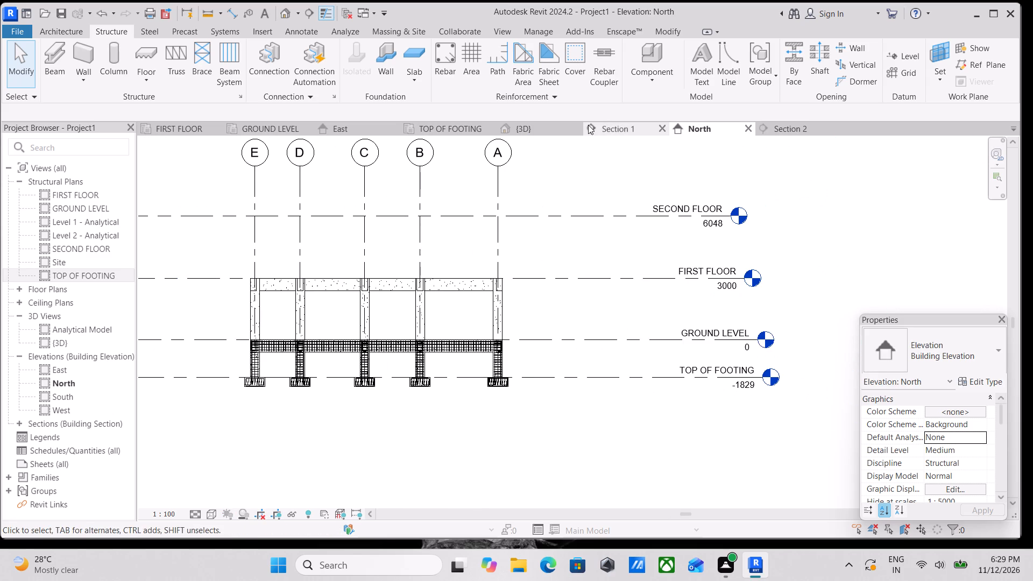
left_click(615, 125)
scroll(525, 237, "down", 3)
middle_click_drag(525, 237, 365, 257)
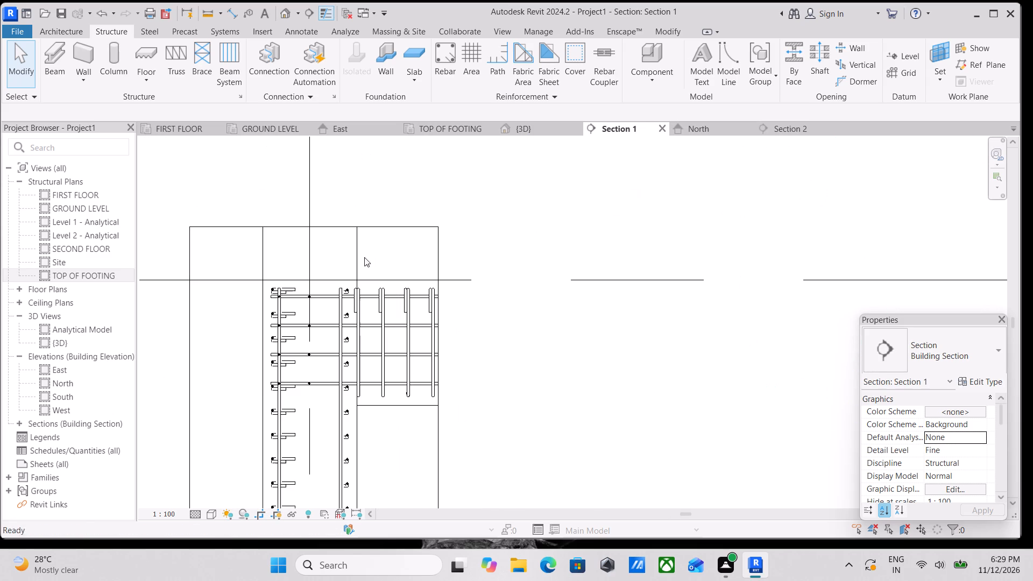
left_click(767, 125)
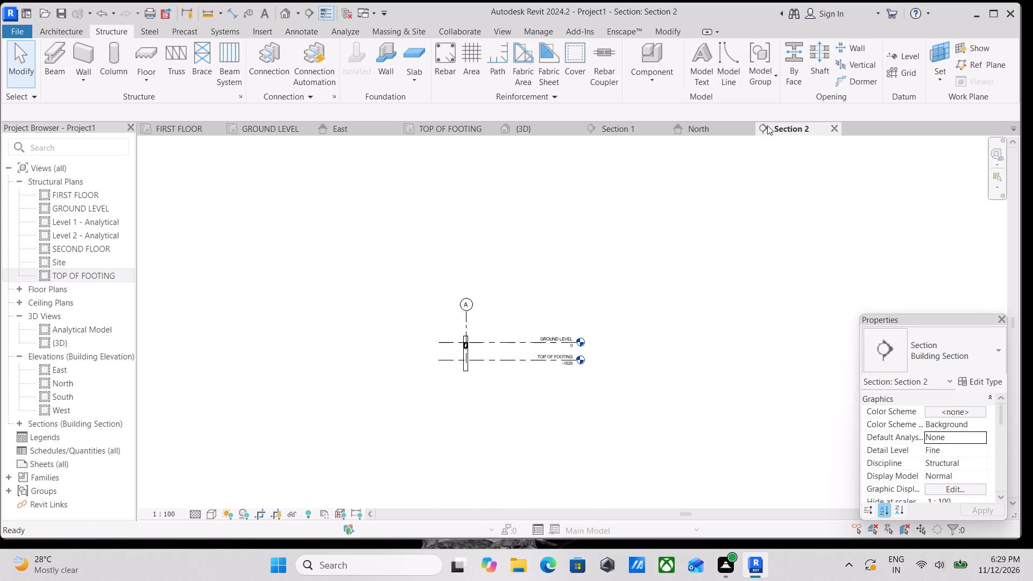
scroll(337, 431, "up", 2)
middle_click_drag(486, 379, 285, 419)
scroll(285, 419, "up", 6)
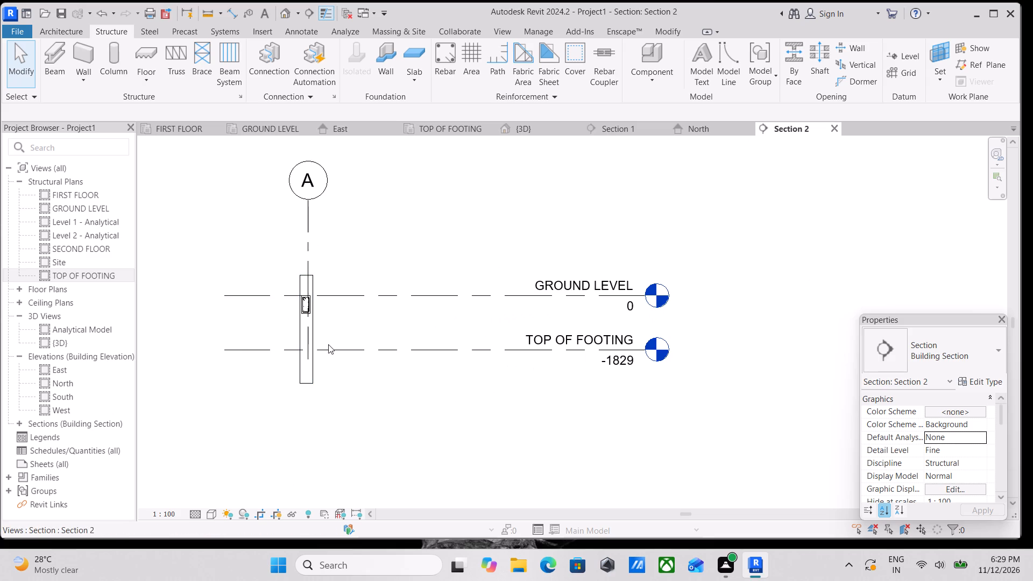
In the TOP OF FOOTING plan, draw a horizontal grid line through the lower row of footings, extending beyond columns A and E.
left_click(440, 132)
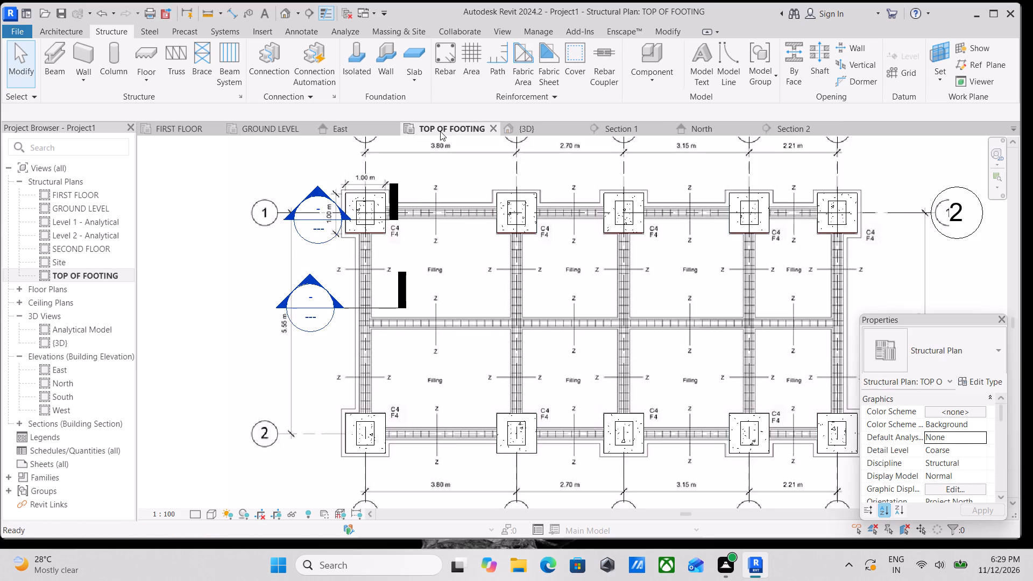
scroll(419, 316, "down", 5)
middle_click_drag(506, 316, 414, 338)
scroll(437, 306, "down", 2)
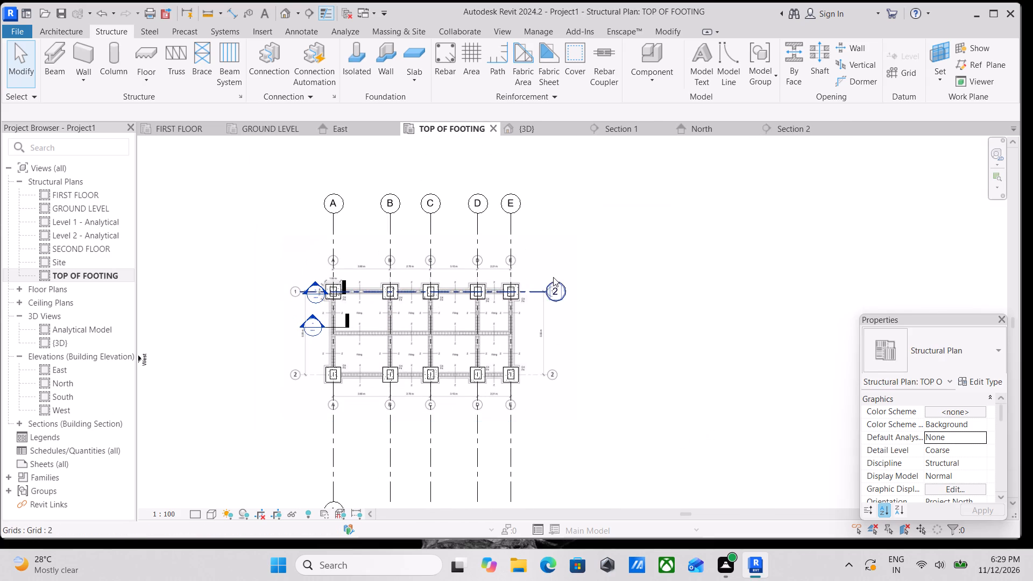
scroll(565, 375, "up", 2)
scroll(287, 414, "up", 3)
scroll(246, 396, "up", 3)
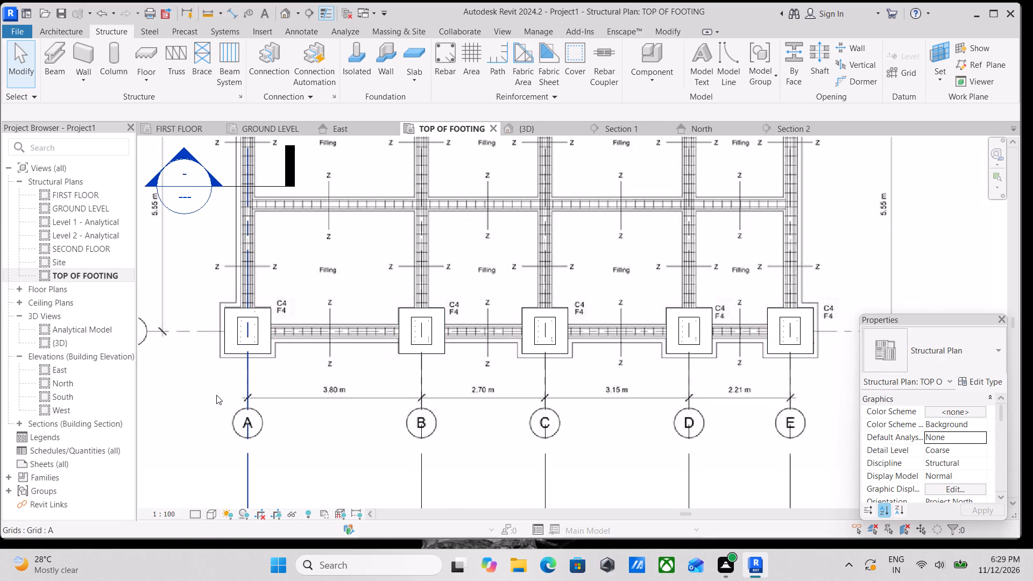
scroll(157, 346, "down", 2)
middle_click_drag(176, 350, 258, 391)
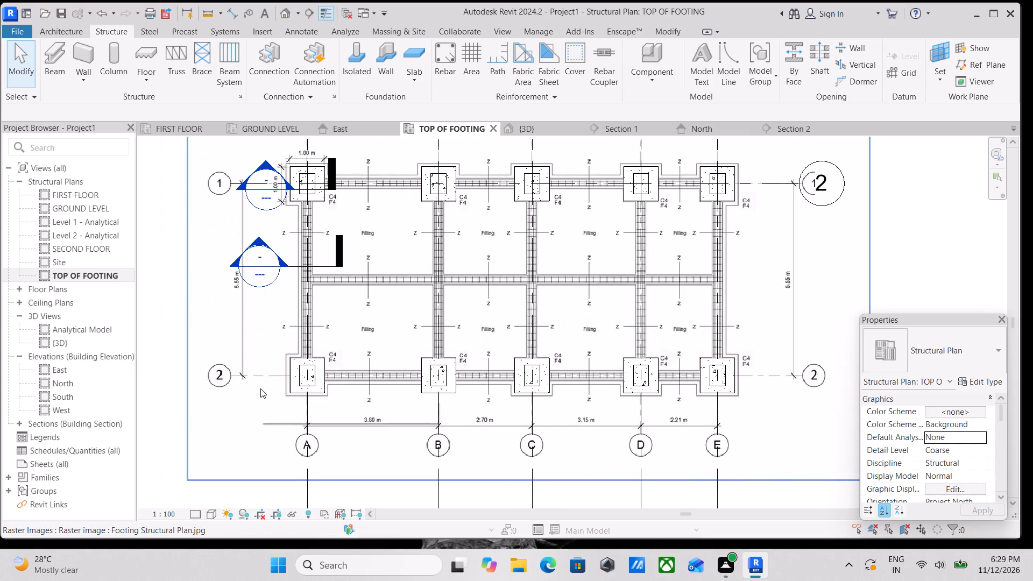
scroll(279, 366, "up", 3)
middle_click_drag(288, 345, 250, 405)
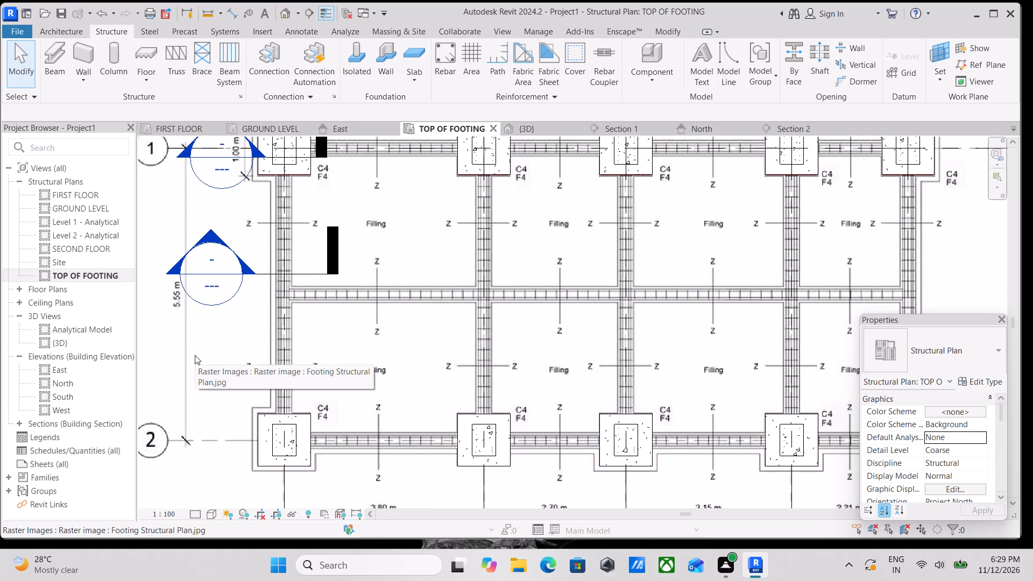
type("GR")
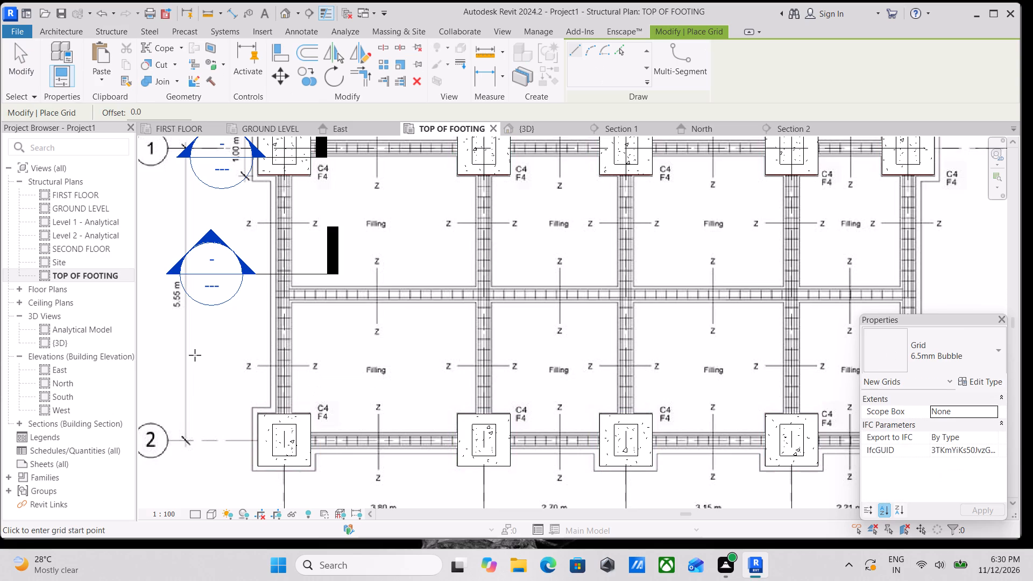
scroll(158, 440, "up", 2)
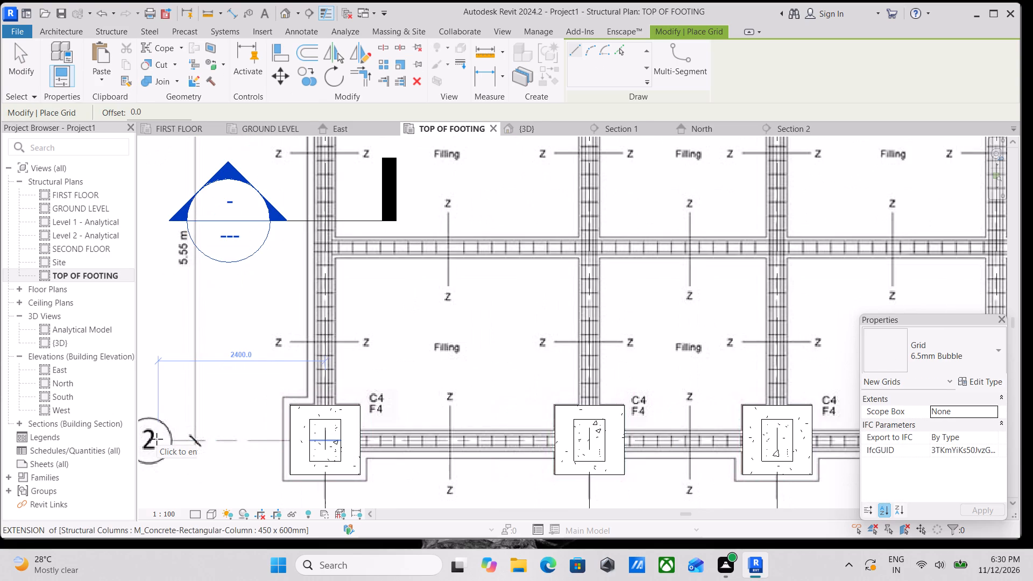
left_click(174, 441)
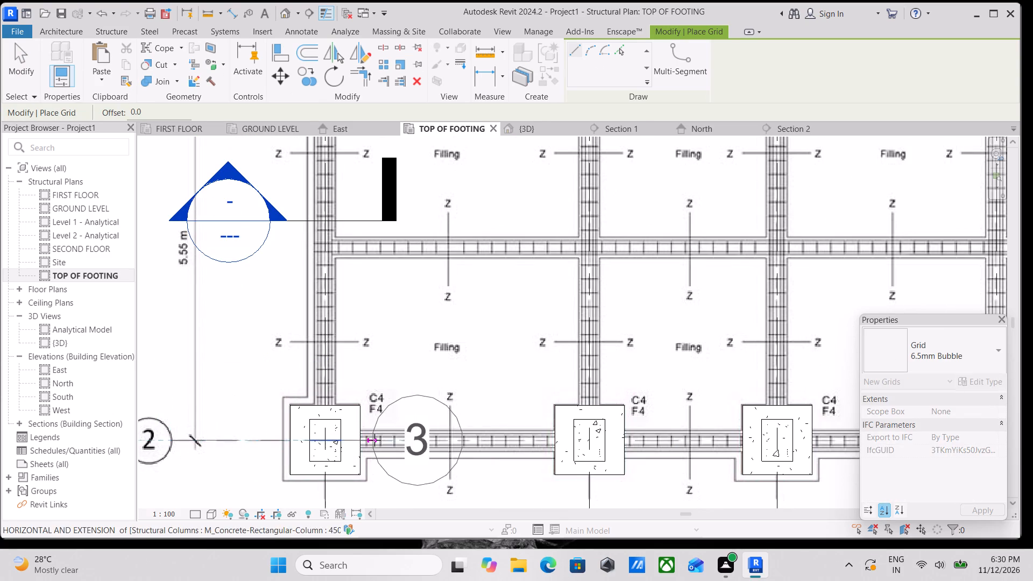
scroll(379, 439, "down", 1)
middle_click_drag(379, 439, 208, 436)
scroll(373, 442, "down", 4)
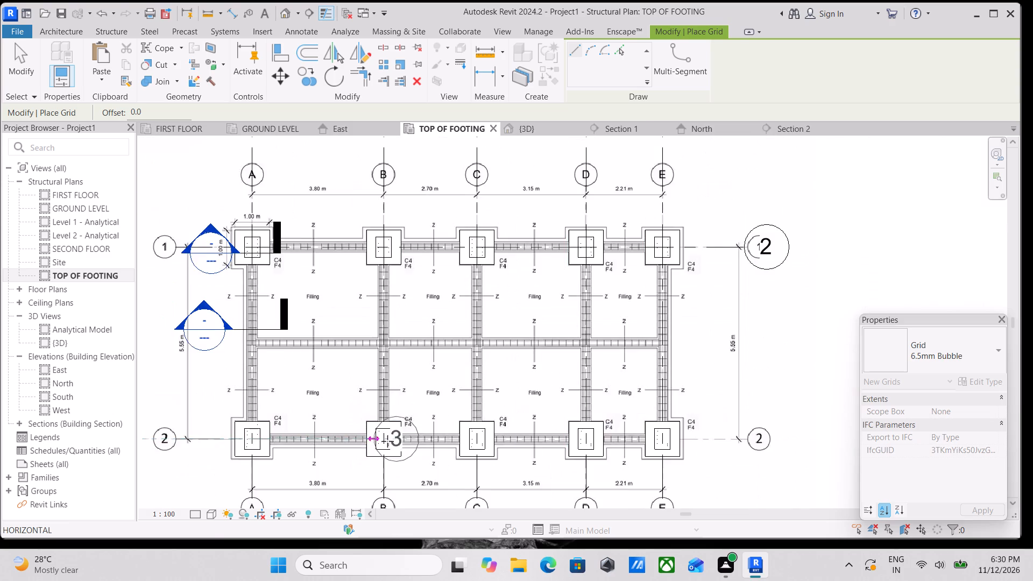
scroll(427, 441, "down", 1)
middle_click_drag(427, 441, 312, 441)
scroll(312, 441, "down", 1)
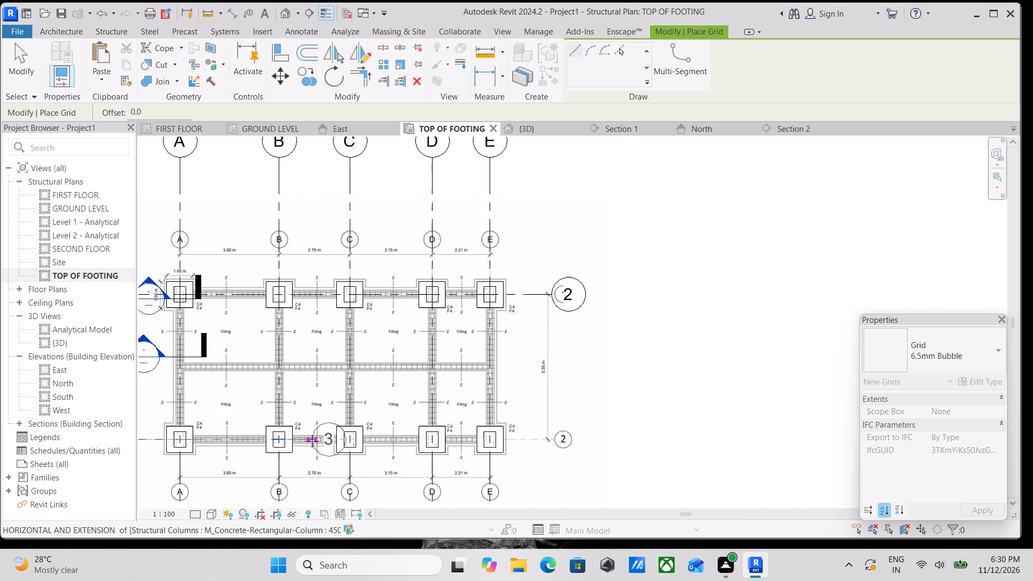
middle_click_drag(312, 441, 223, 440)
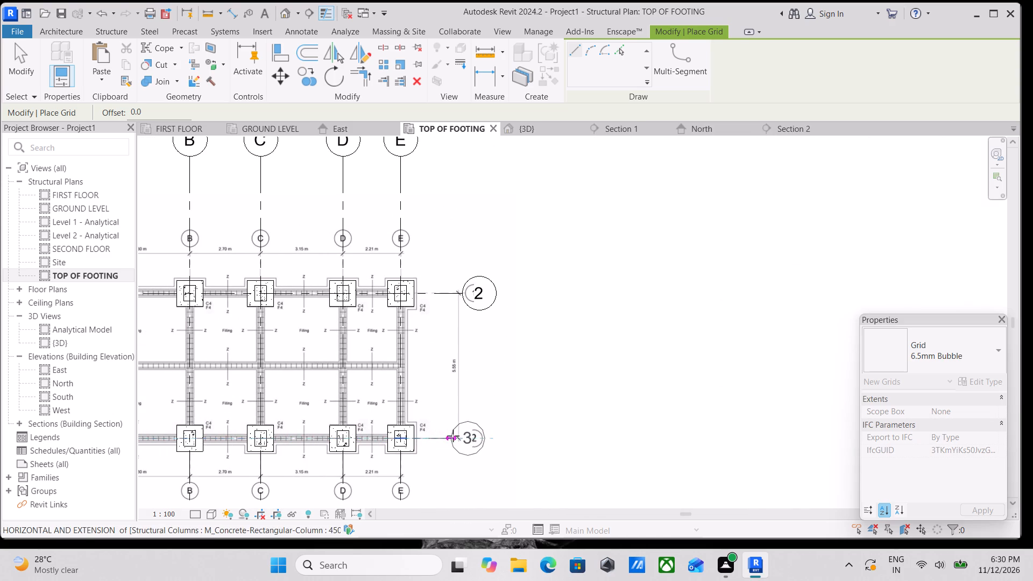
left_click(464, 436)
scroll(464, 436, "down", 3)
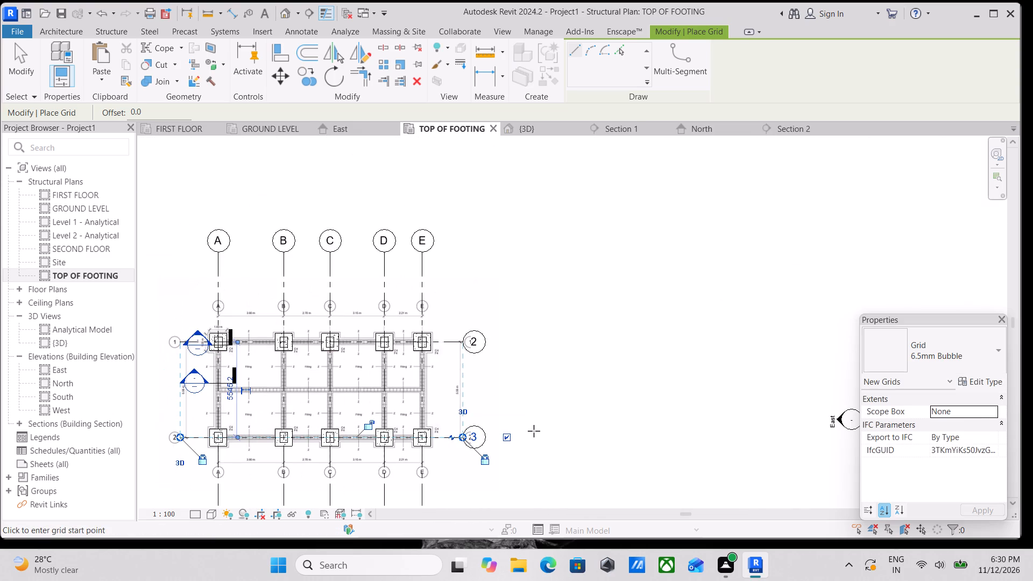
key("Escape")
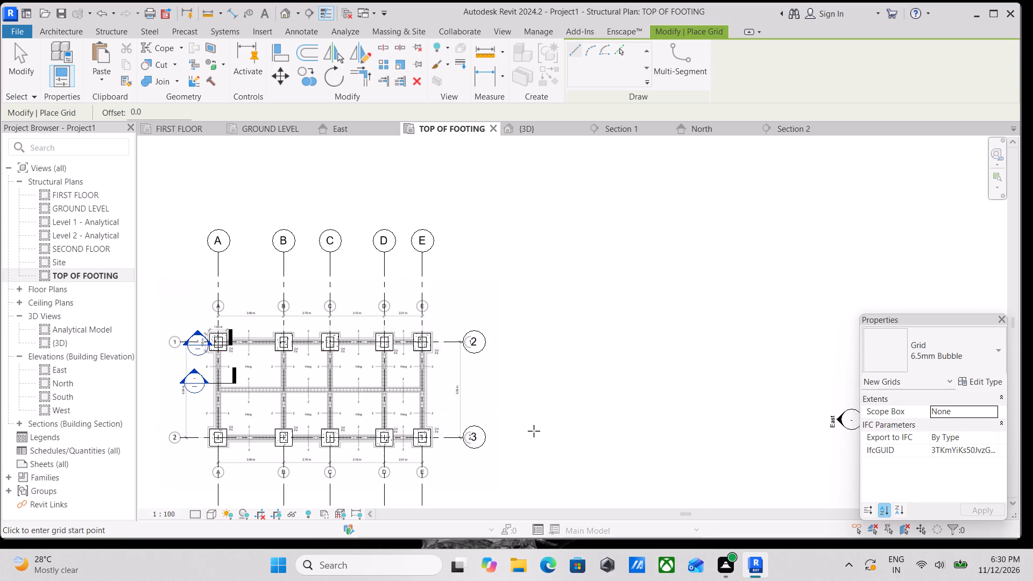
scroll(466, 471, "up", 2)
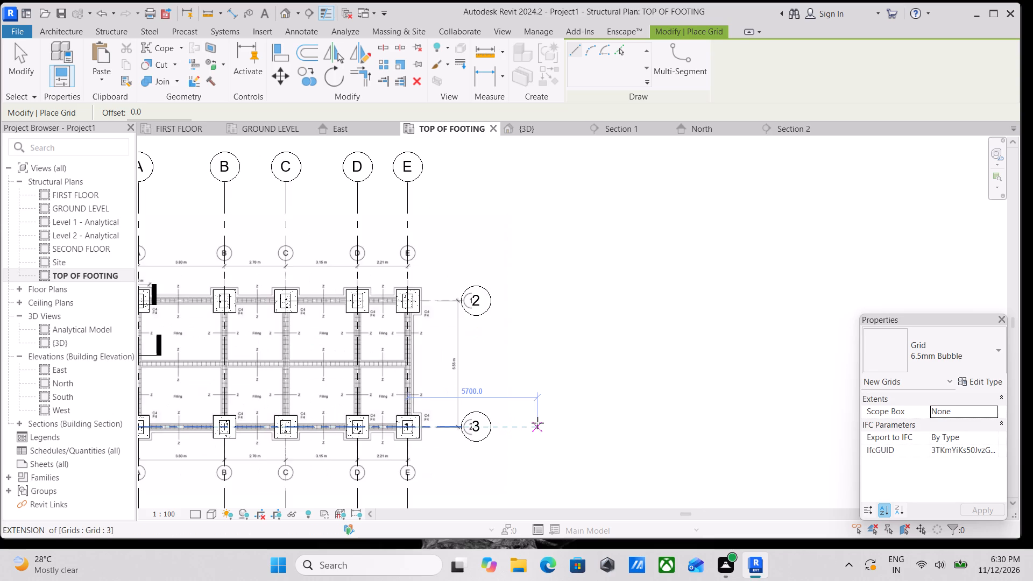
Rename the new grid line through the lower row of footings as 1.
key("Escape")
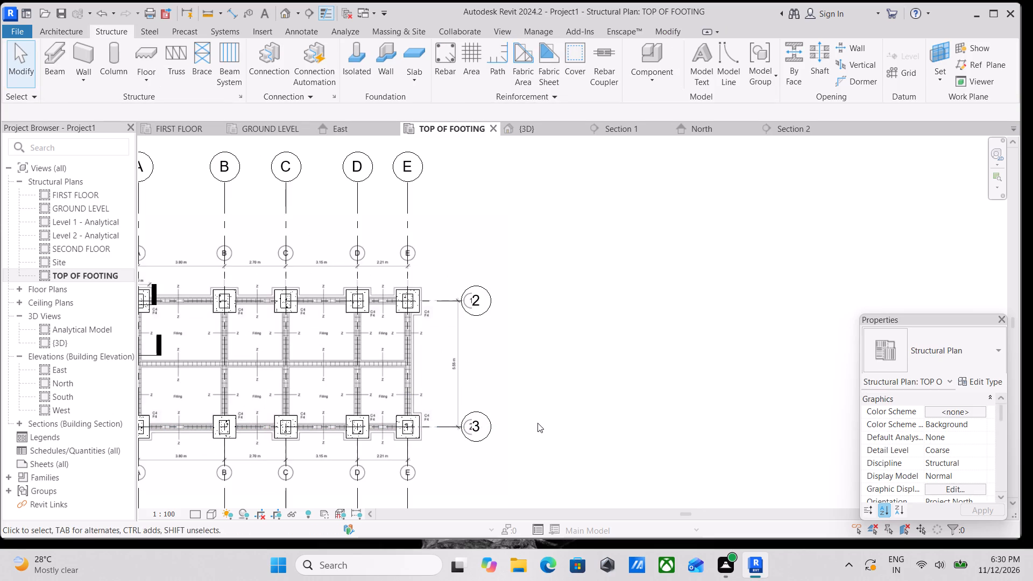
scroll(459, 411, "up", 3)
scroll(533, 472, "up", 2)
scroll(492, 429, "up", 2)
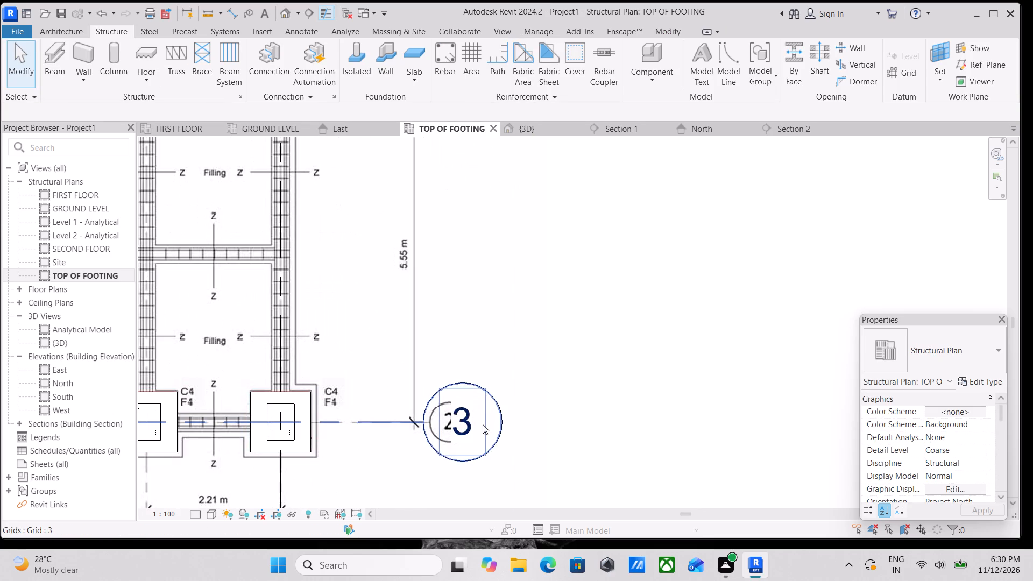
double_click(471, 415)
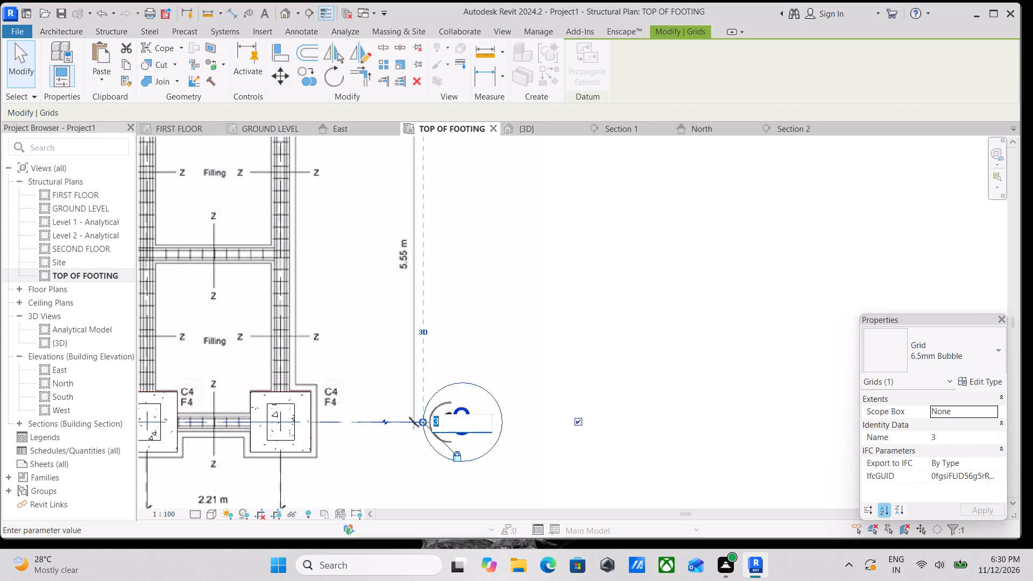
key("1")
key("Return")
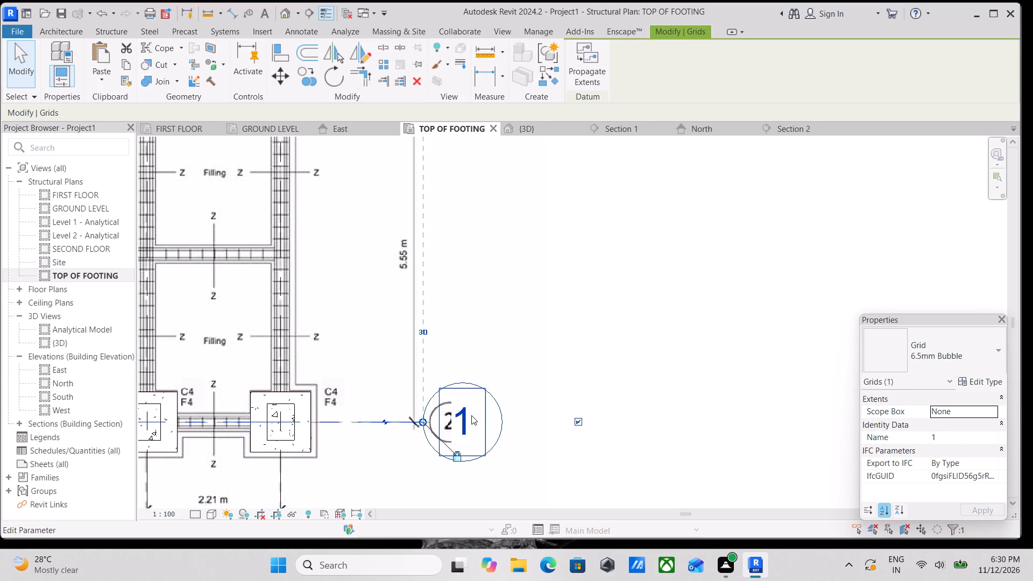
scroll(471, 415, "down", 4)
scroll(523, 387, "down", 1)
middle_click_drag(523, 387, 503, 440)
scroll(503, 440, "down", 1)
key("Escape")
key("Escape")
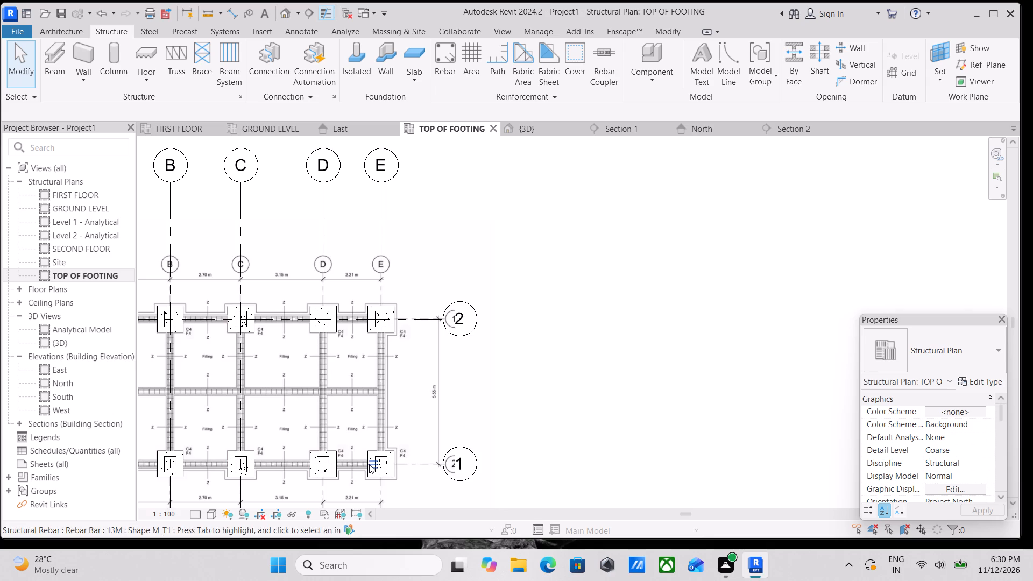
scroll(266, 364, "down", 1)
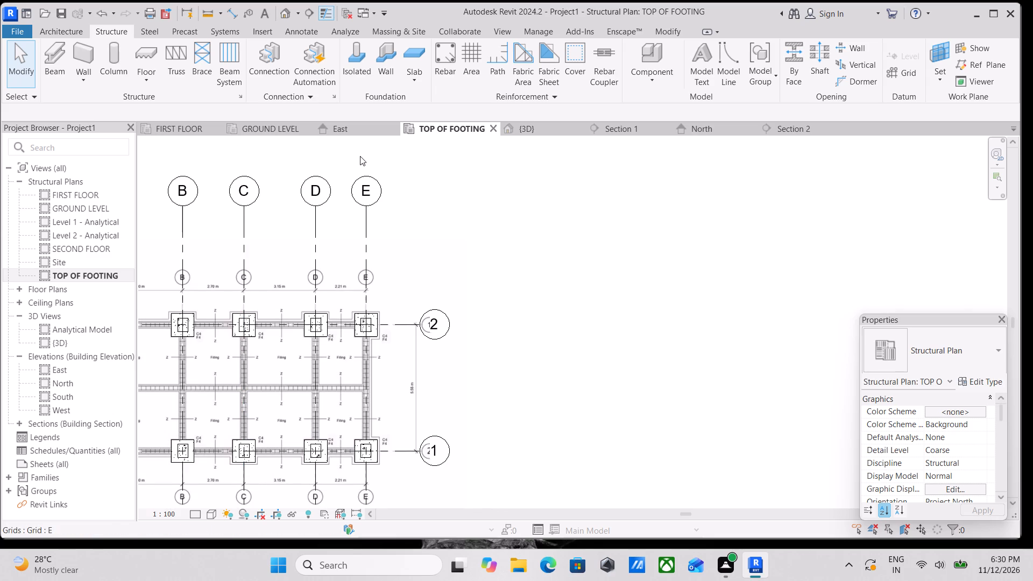
Examine the frame against its numbered grids and levels in the 3D view.
left_click(530, 126)
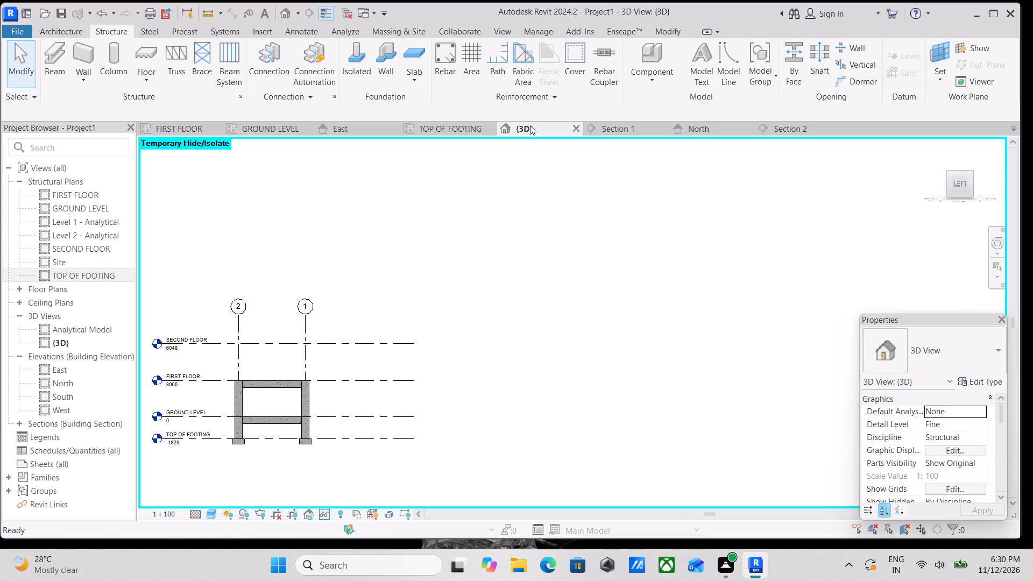
middle_click_drag(372, 303, 484, 262)
middle_click_drag(422, 404, 327, 423)
middle_click_drag(380, 384, 466, 360)
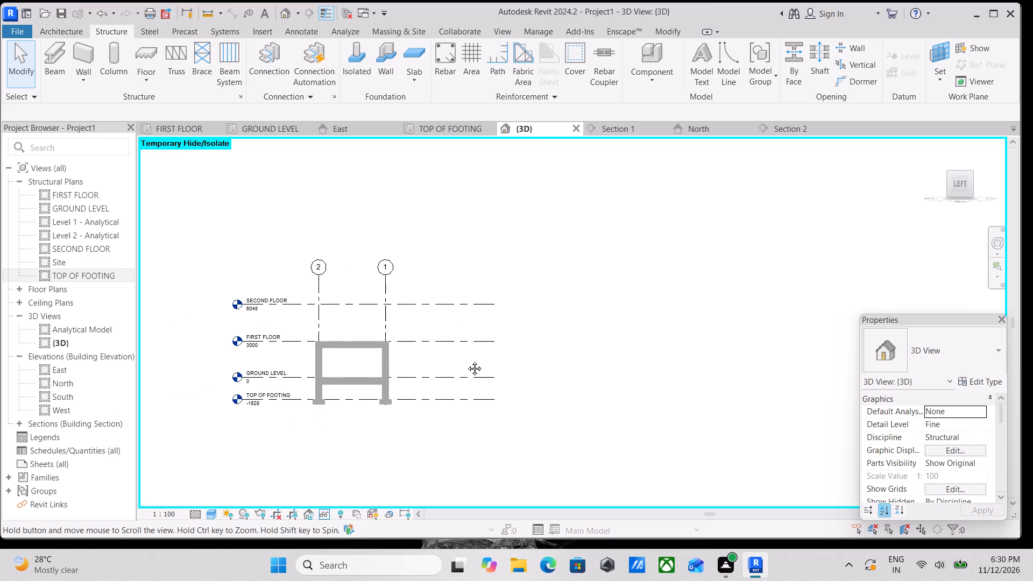
middle_click_drag(466, 360, 488, 349)
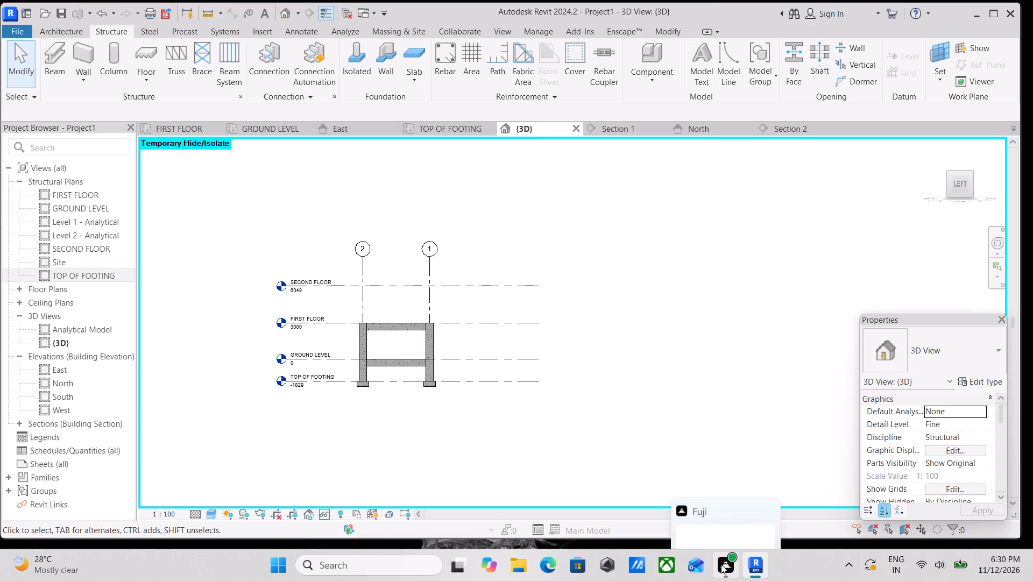
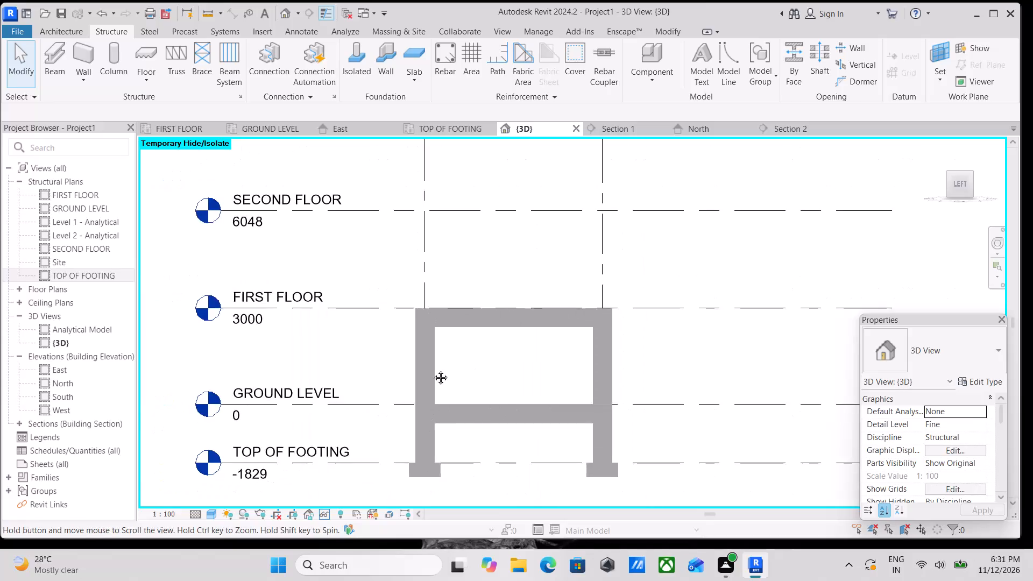
Copy the columns and beams between GROUND LEVEL and FIRST FLOOR and paste them aligned to the SECOND FLOOR level.
scroll(359, 372, "up", 3)
scroll(359, 372, "down", 4)
scroll(359, 372, "up", 7)
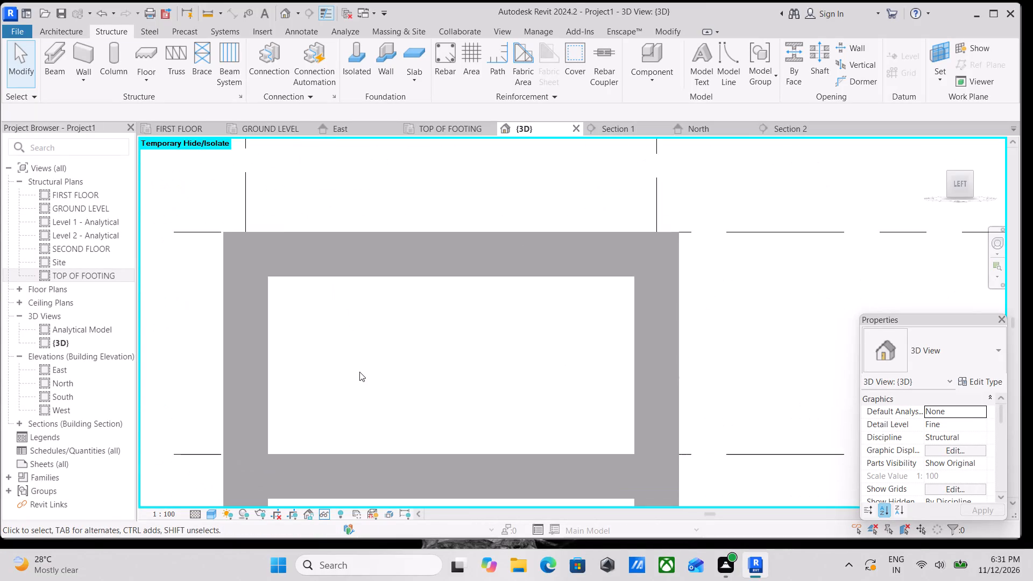
scroll(359, 372, "down", 8)
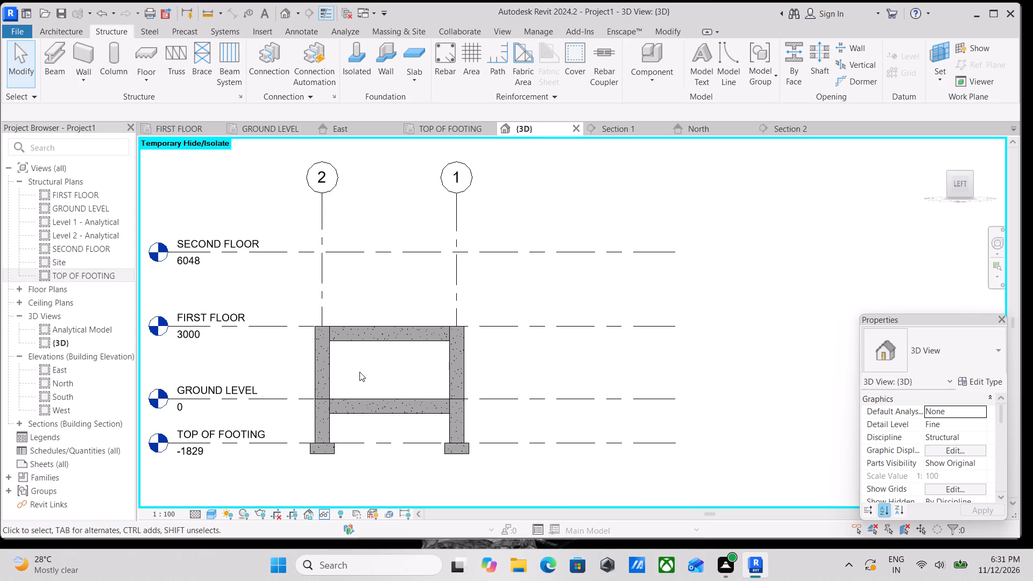
middle_click_drag(359, 372, 304, 352)
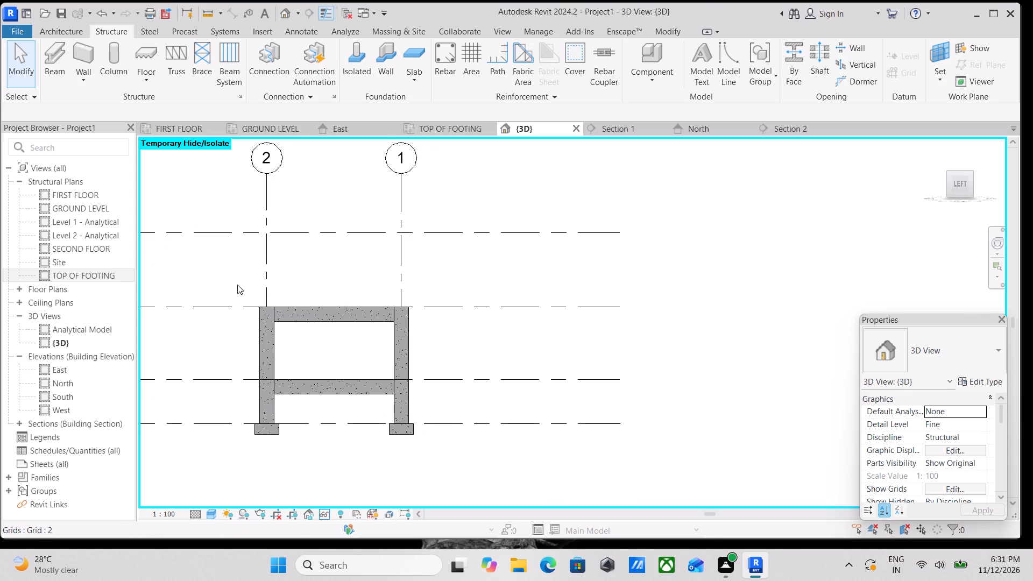
left_click_drag(236, 283, 387, 375)
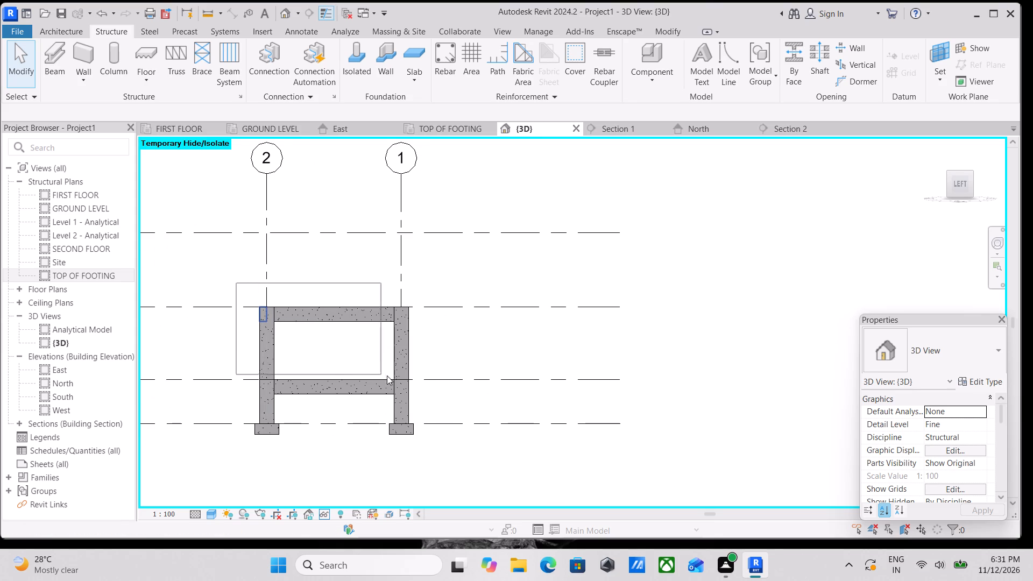
left_click_drag(387, 375, 420, 385)
scroll(420, 385, "down", 1)
middle_click_drag(227, 353, 263, 403)
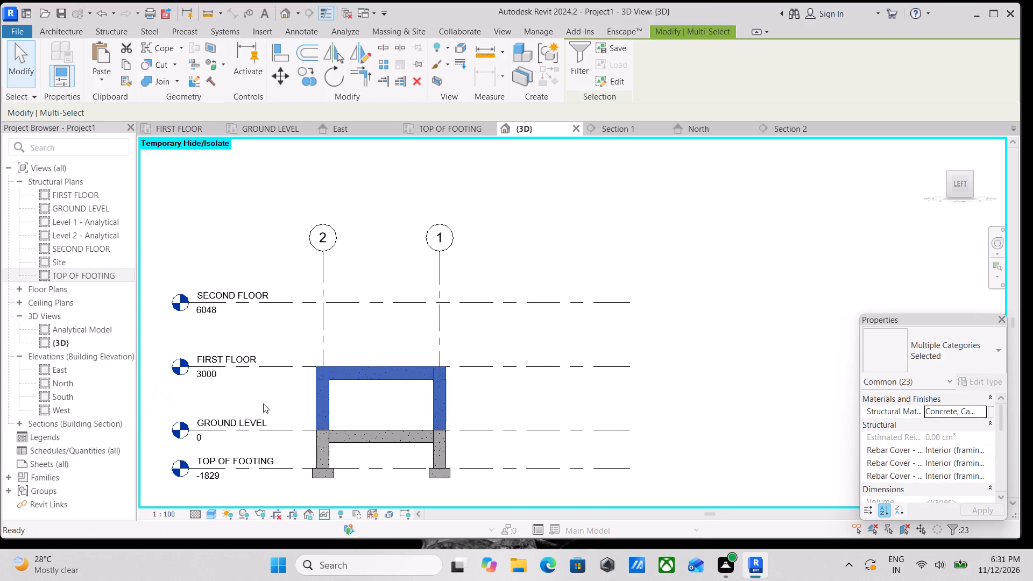
left_click(129, 61)
left_click(102, 75)
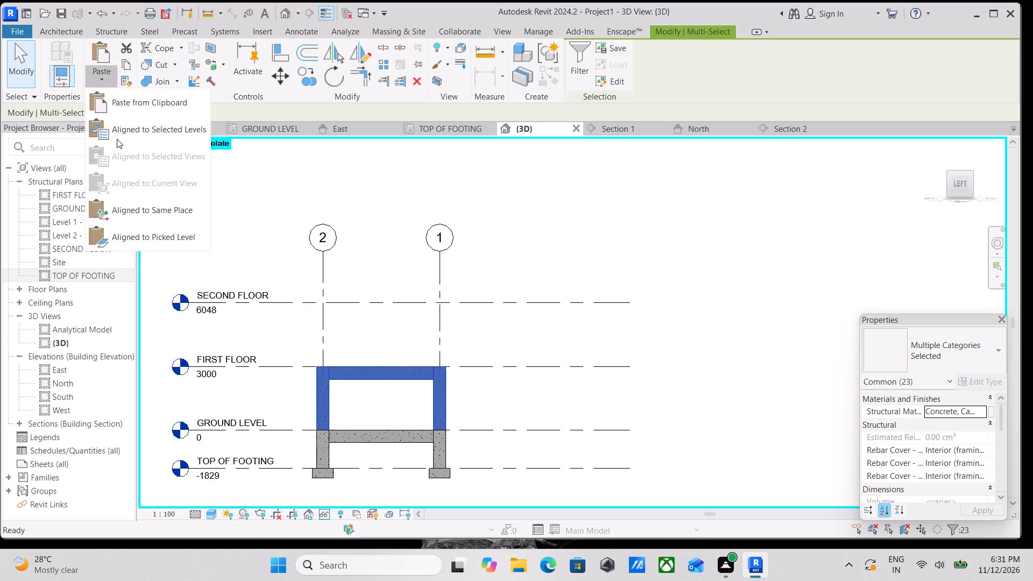
left_click(129, 132)
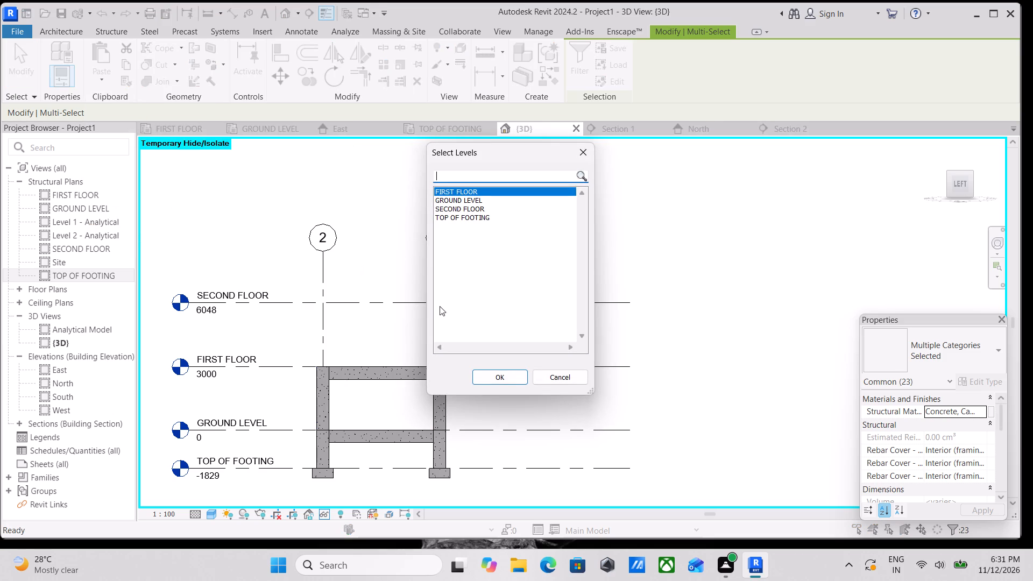
left_click(472, 204)
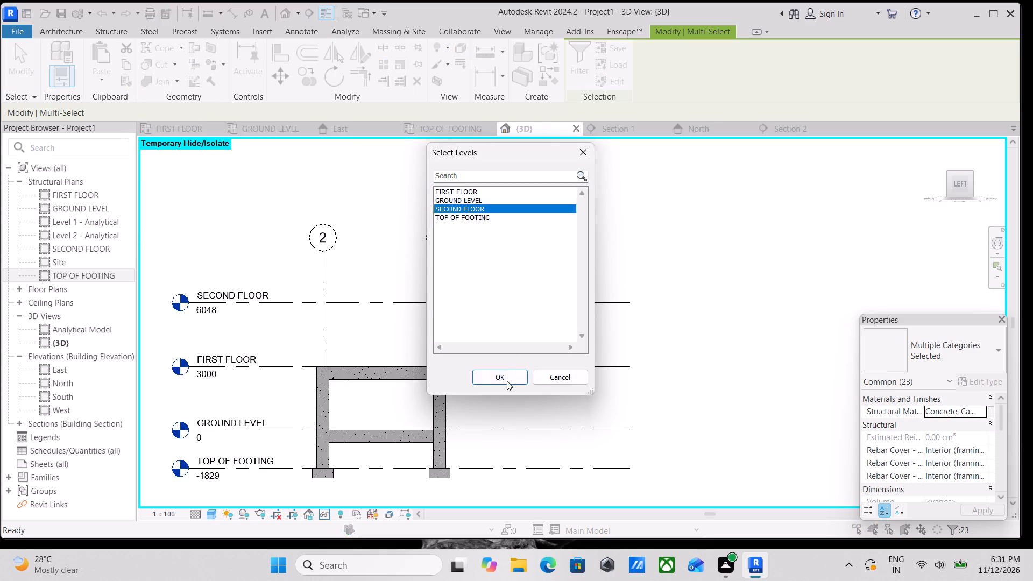
left_click(499, 375)
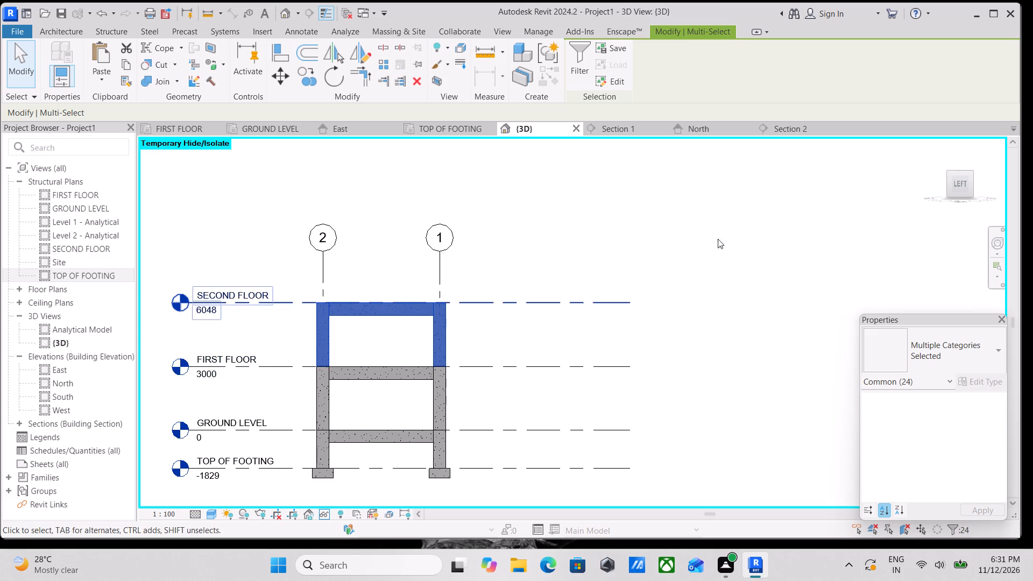
left_click(971, 173)
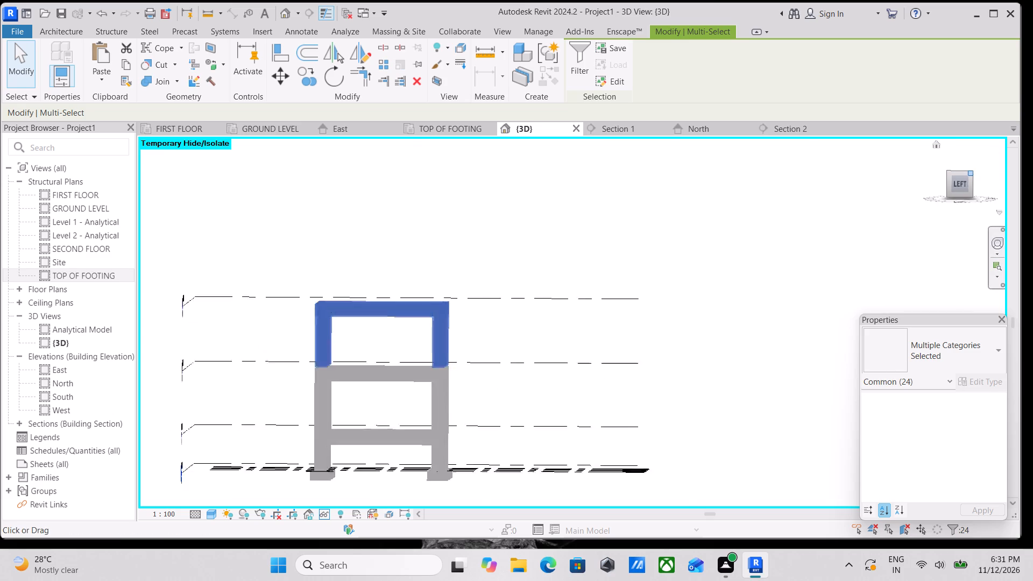
scroll(706, 287, "down", 2)
middle_click_drag(705, 287, 714, 284)
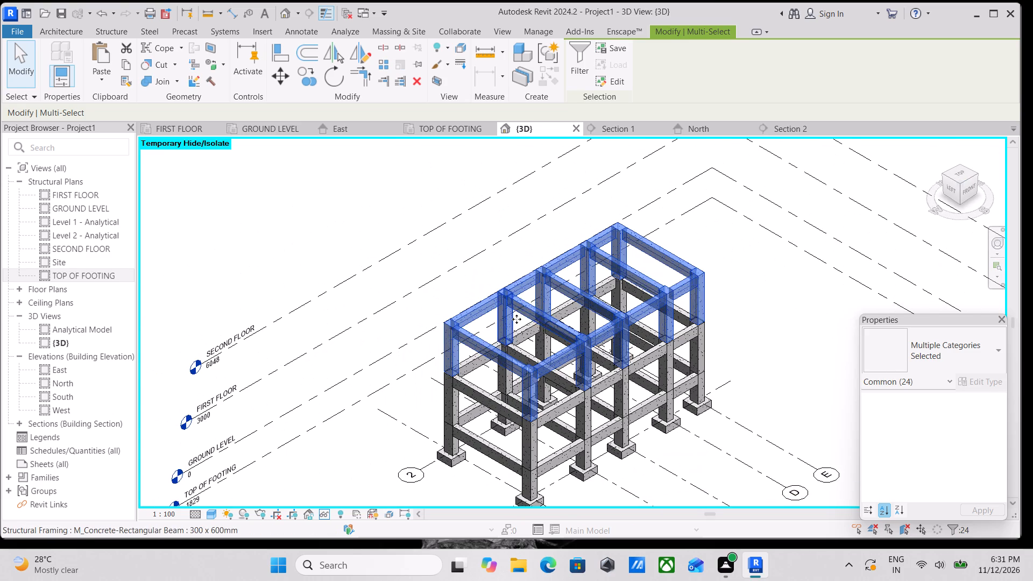
scroll(516, 319, "up", 1)
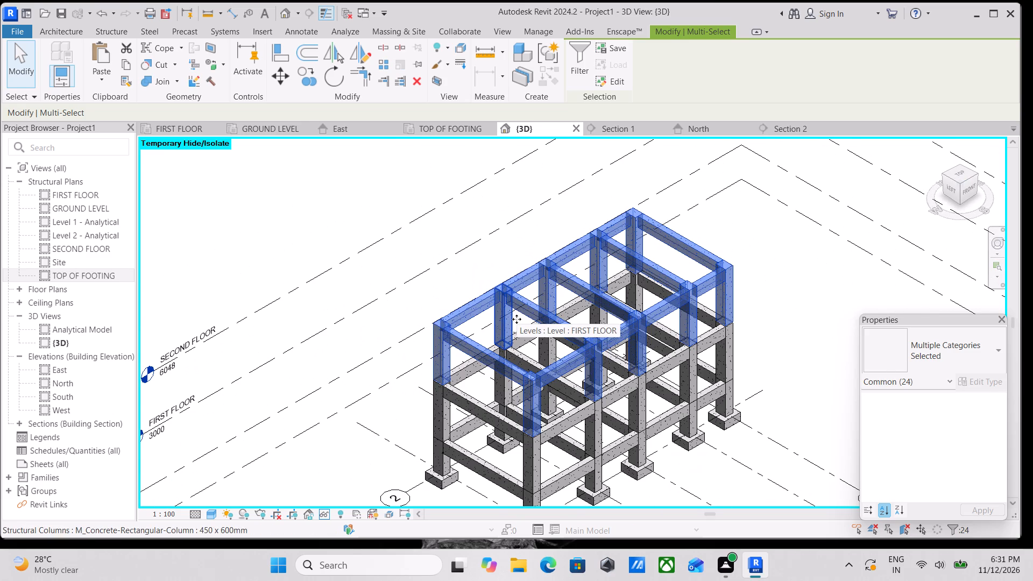
key("Escape")
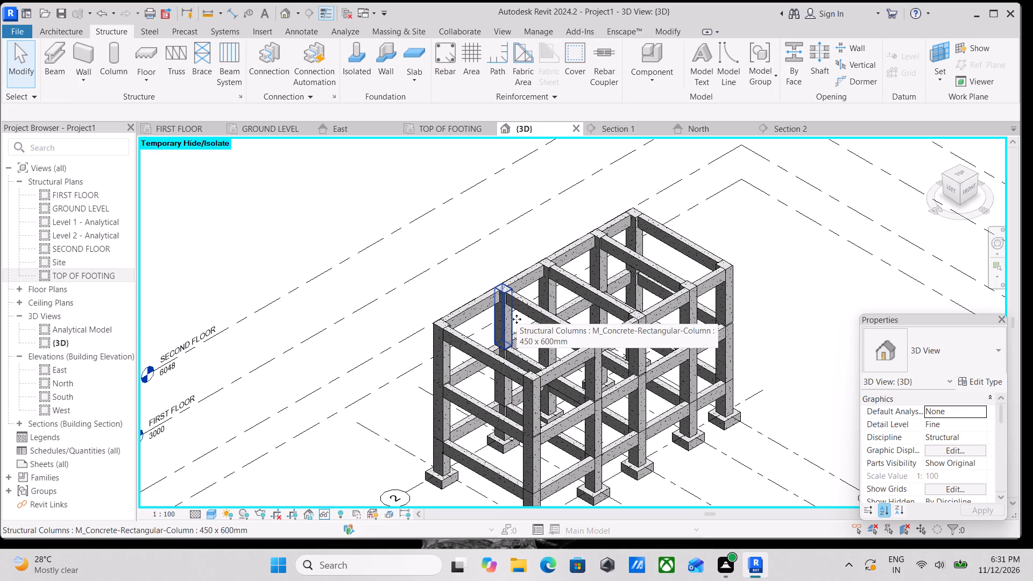
Reset the temporary hide/isolate in the 3D view.
type("HR")
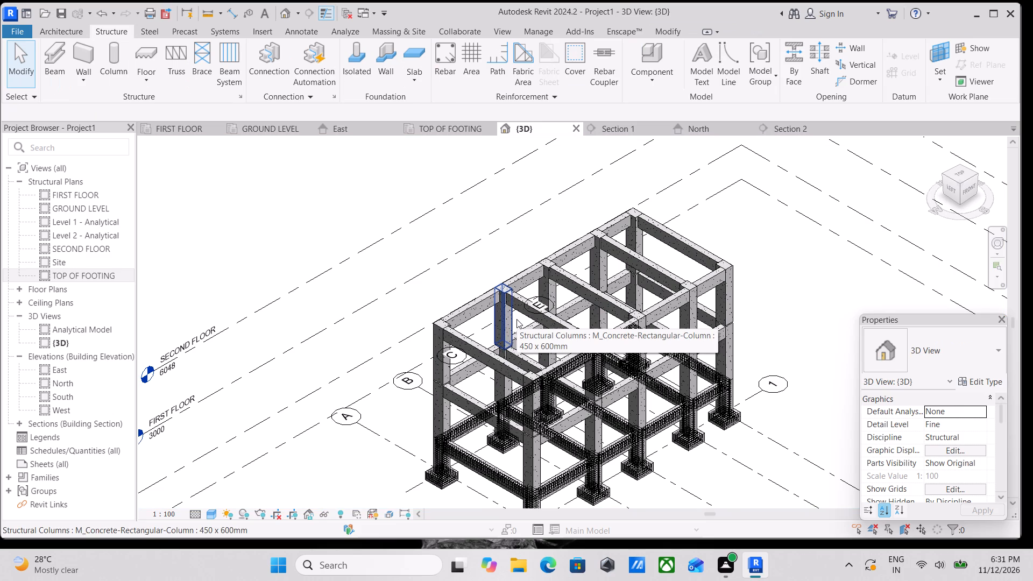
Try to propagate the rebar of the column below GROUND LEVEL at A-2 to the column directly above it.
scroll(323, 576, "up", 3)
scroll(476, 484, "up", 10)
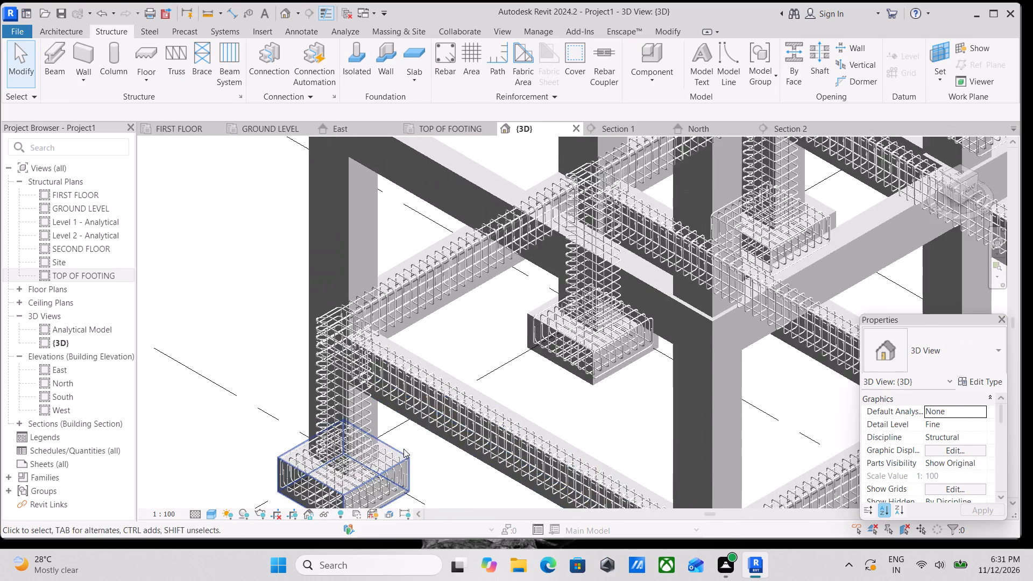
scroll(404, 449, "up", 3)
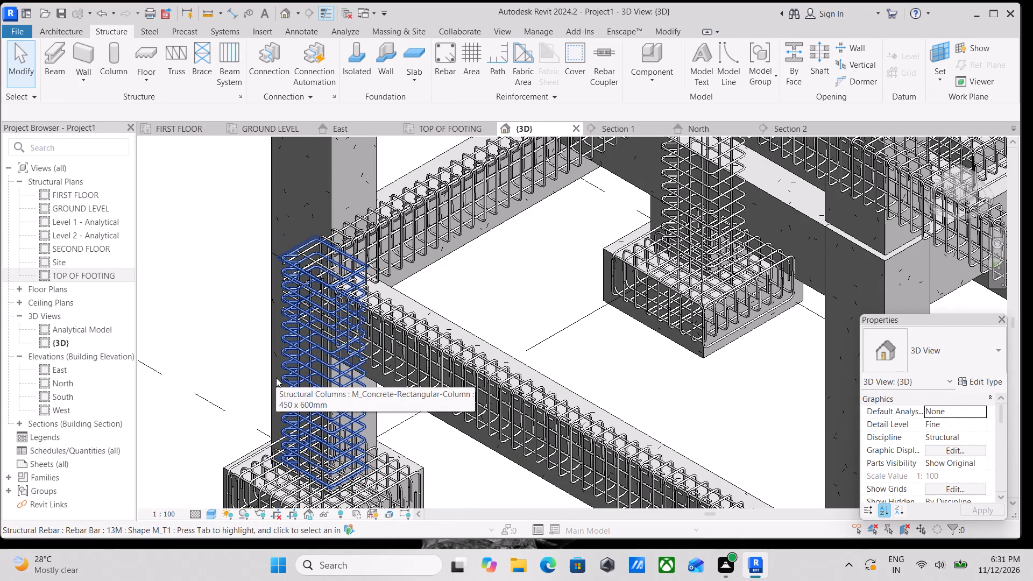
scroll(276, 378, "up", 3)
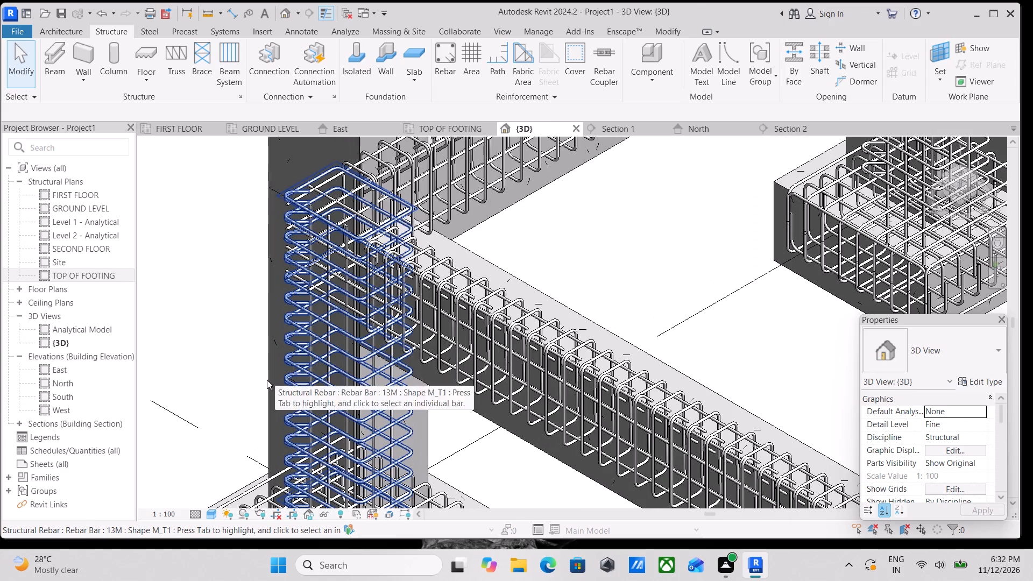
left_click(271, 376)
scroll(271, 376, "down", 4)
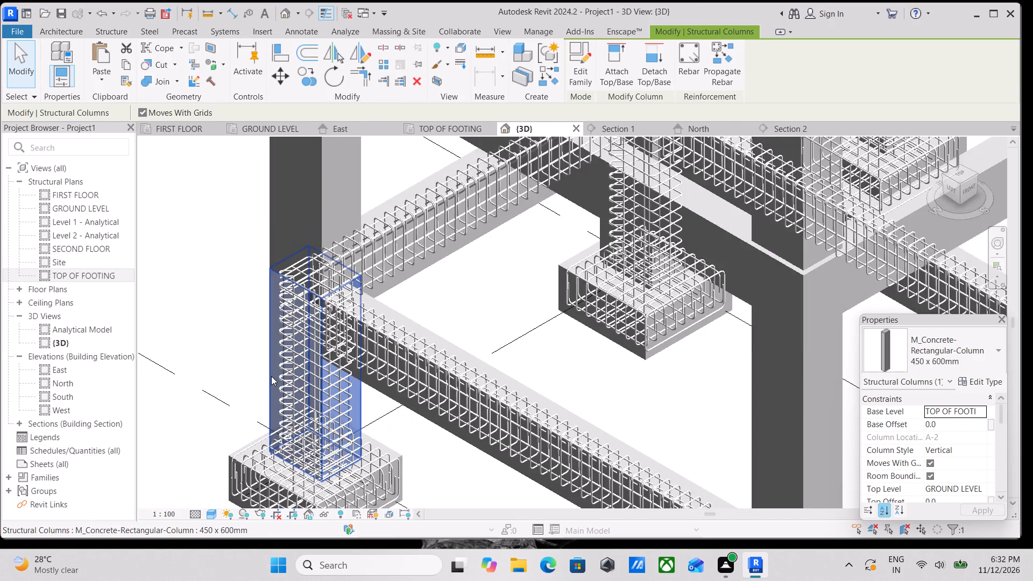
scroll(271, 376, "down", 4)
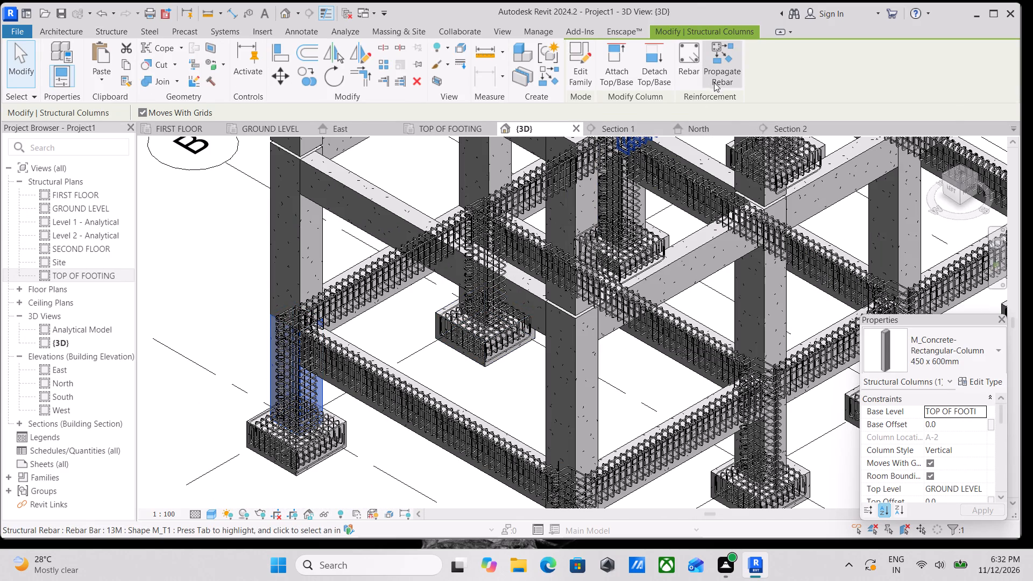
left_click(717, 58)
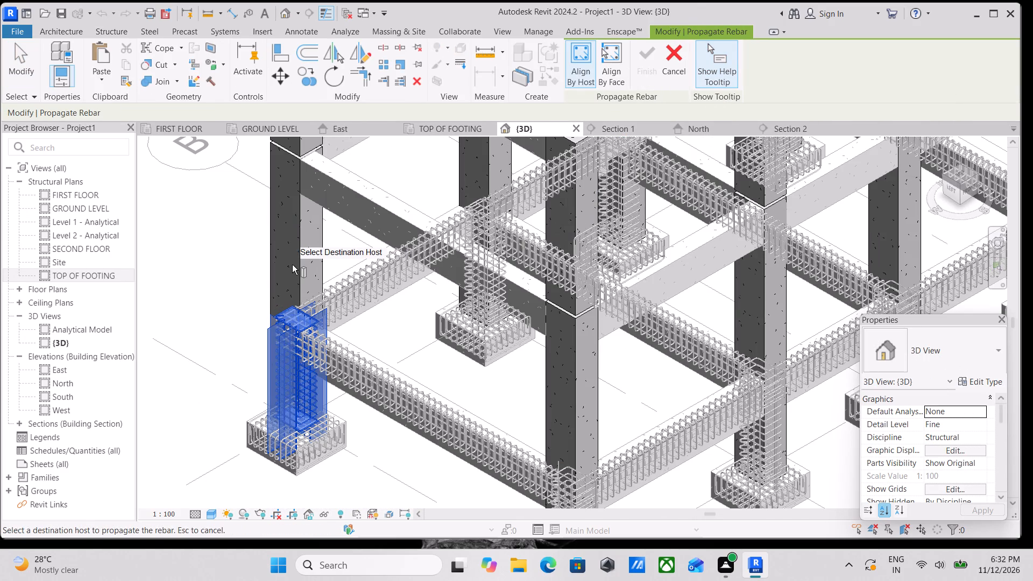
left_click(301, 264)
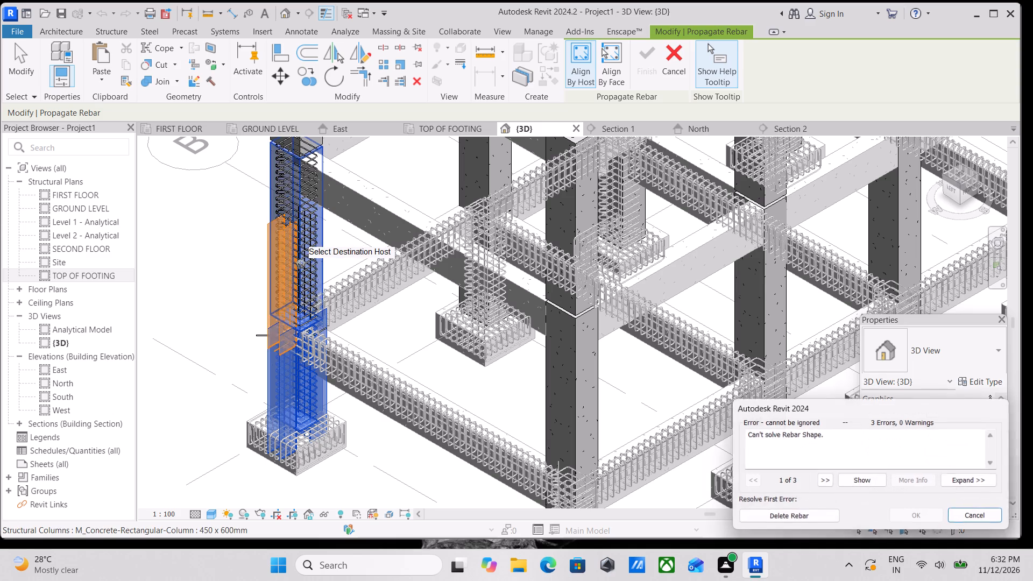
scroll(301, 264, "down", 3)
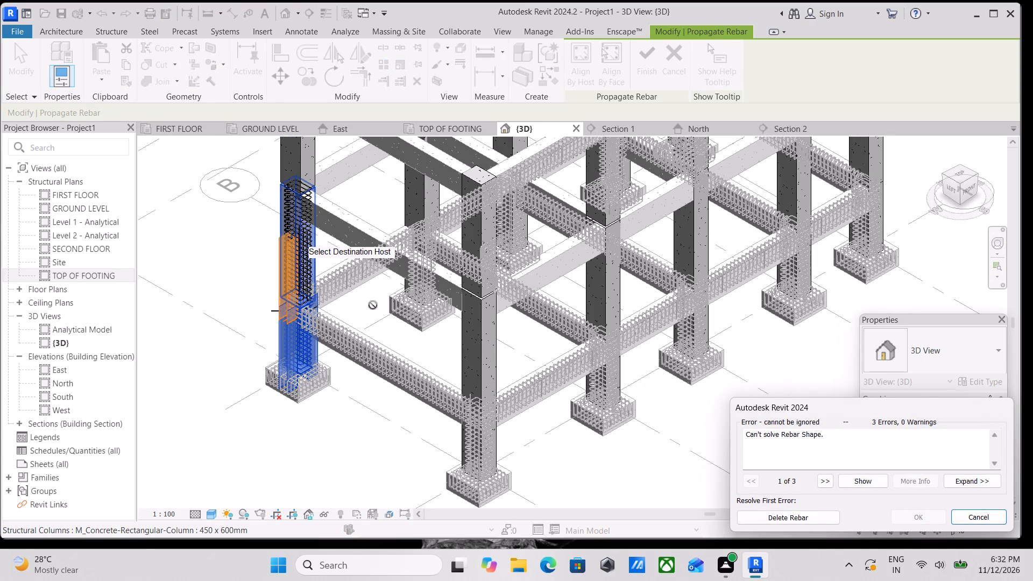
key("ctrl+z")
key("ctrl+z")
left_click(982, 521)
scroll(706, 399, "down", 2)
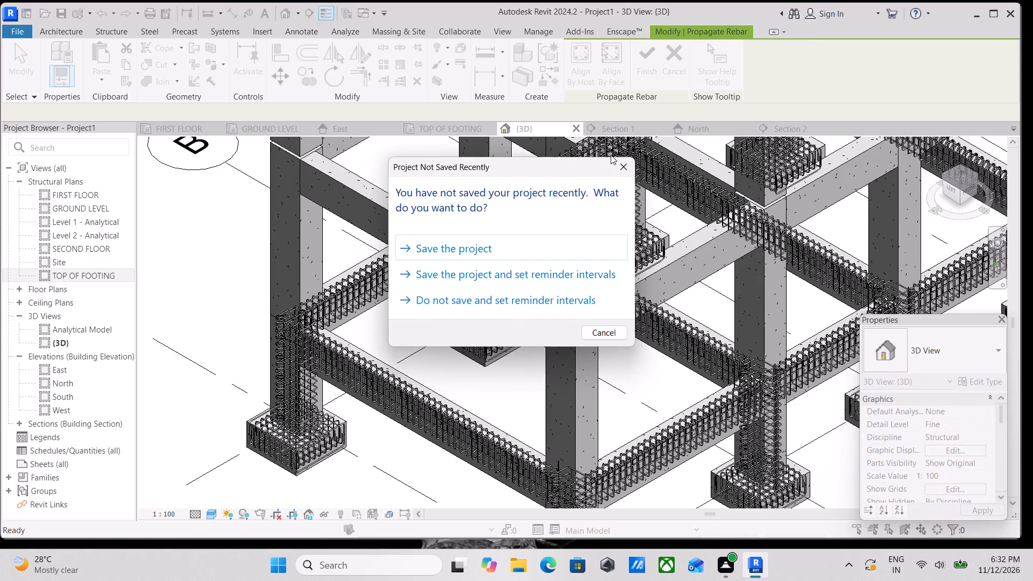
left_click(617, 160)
Examine the reinforced ground beams and the bare storeys above them for a beam suitable as rebar source.
scroll(617, 160, "down", 3)
middle_click_drag(714, 277, 596, 197)
scroll(549, 349, "up", 2)
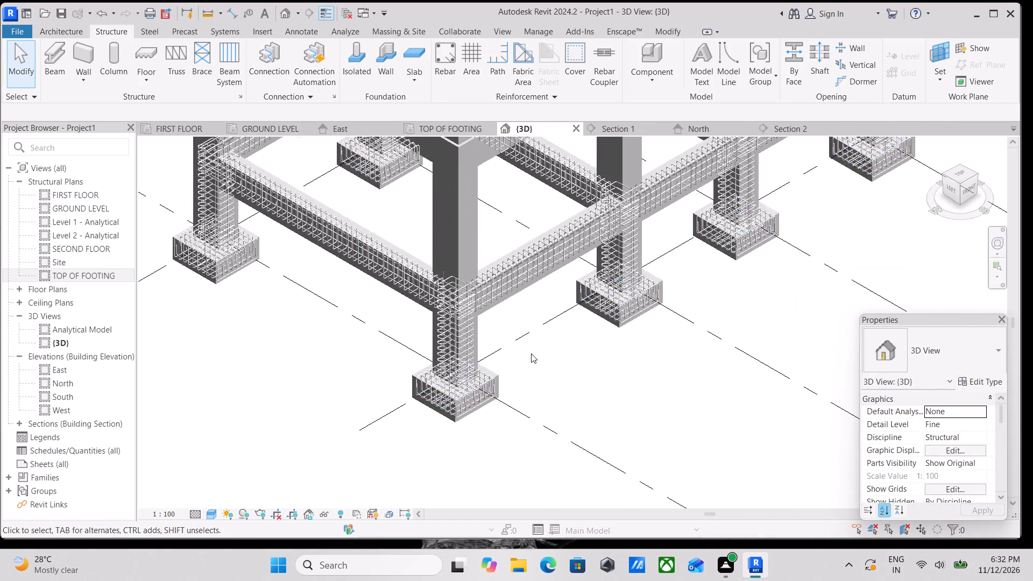
scroll(469, 322, "down", 1)
middle_click_drag(469, 322, 522, 472)
scroll(526, 361, "down", 3)
middle_click_drag(526, 361, 523, 409)
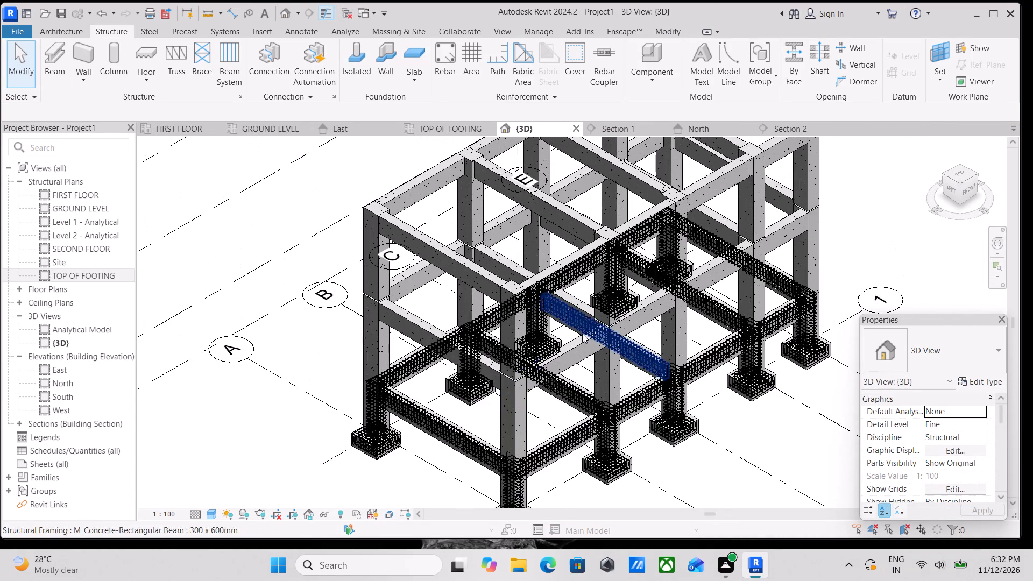
middle_click_drag(582, 334, 497, 349)
middle_click_drag(680, 307, 585, 292)
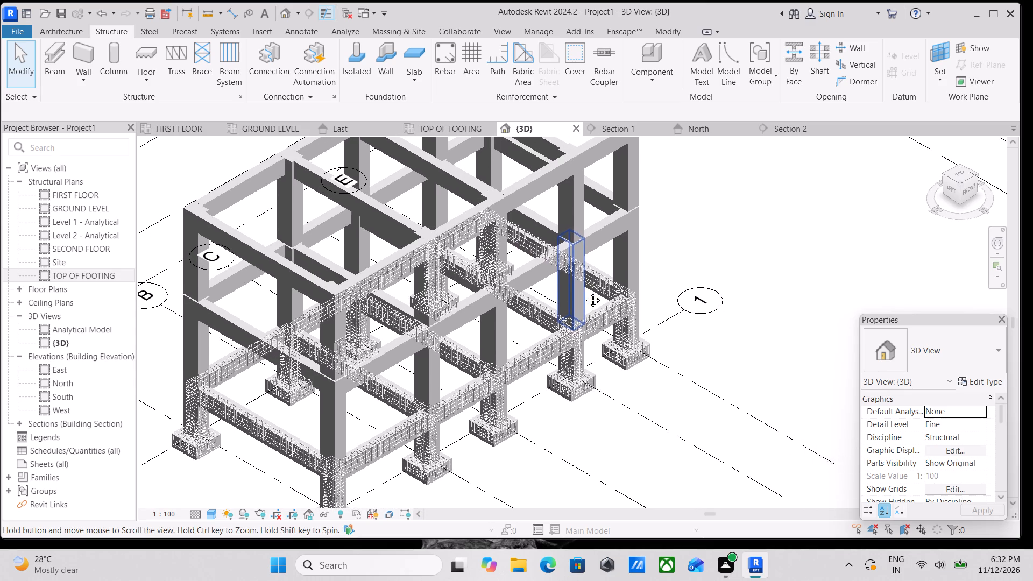
middle_click_drag(585, 292, 586, 290)
scroll(356, 256, "up", 3)
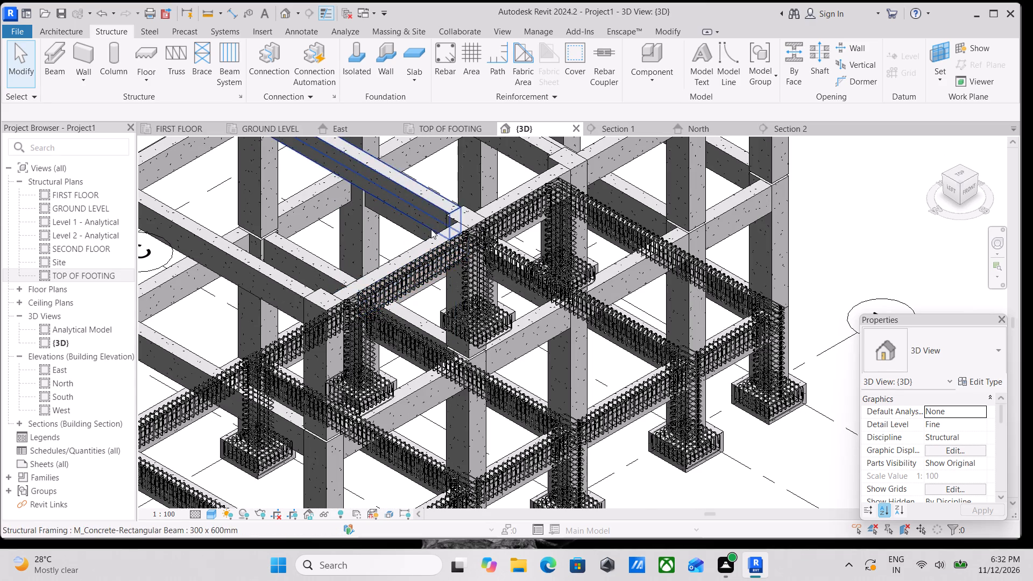
scroll(423, 230, "down", 3)
middle_click_drag(423, 232, 459, 276)
scroll(699, 373, "up", 3)
middle_click_drag(673, 360, 659, 346)
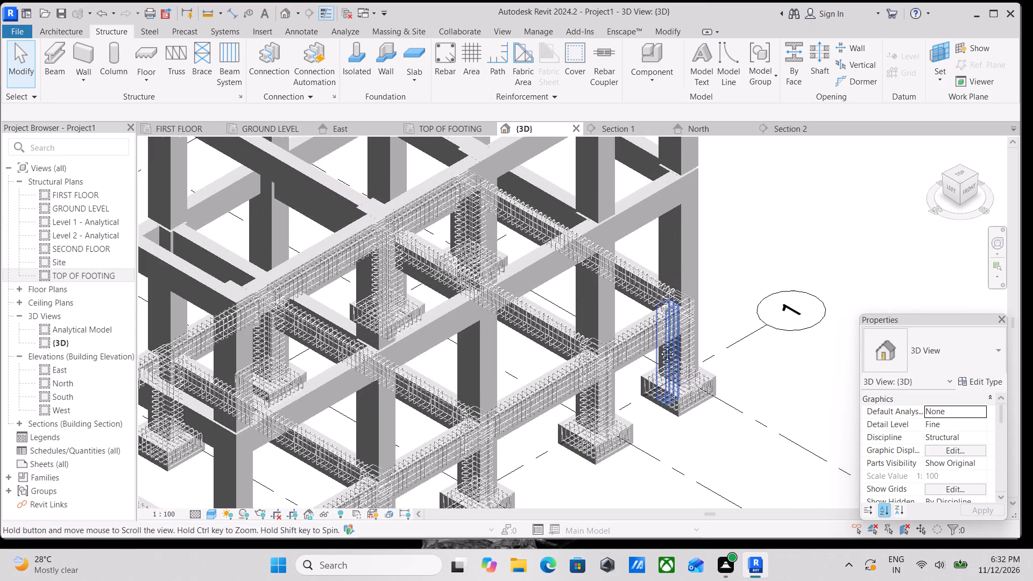
Propagate the rebar of the GROUND LEVEL beam on grid 1 between D and E to the four FIRST FLOOR beams along grid 1.
middle_click_drag(659, 346, 654, 277)
scroll(655, 273, "up", 7)
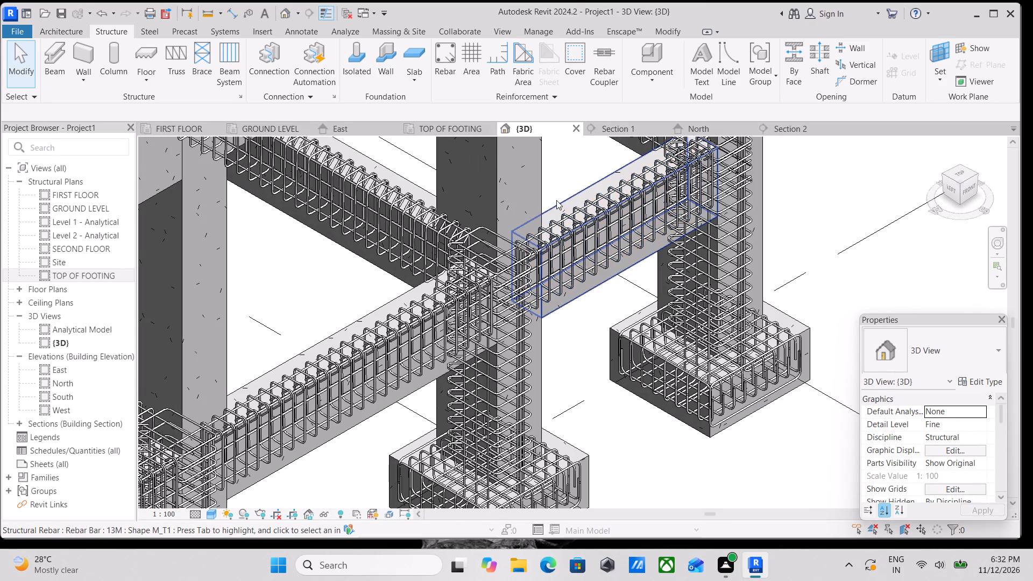
left_click(556, 200)
left_click(895, 49)
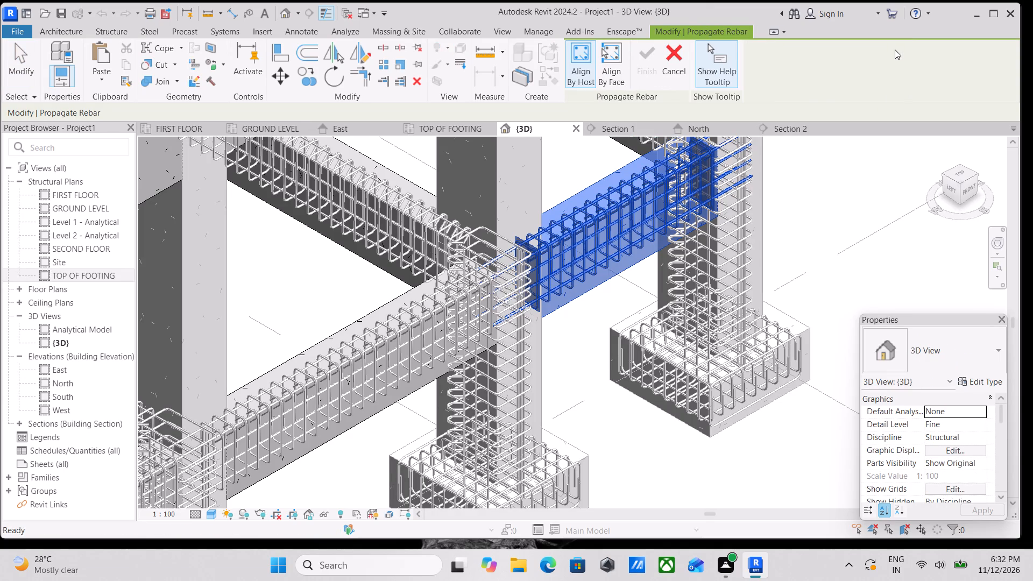
scroll(652, 73, "down", 2)
scroll(565, 253, "down", 4)
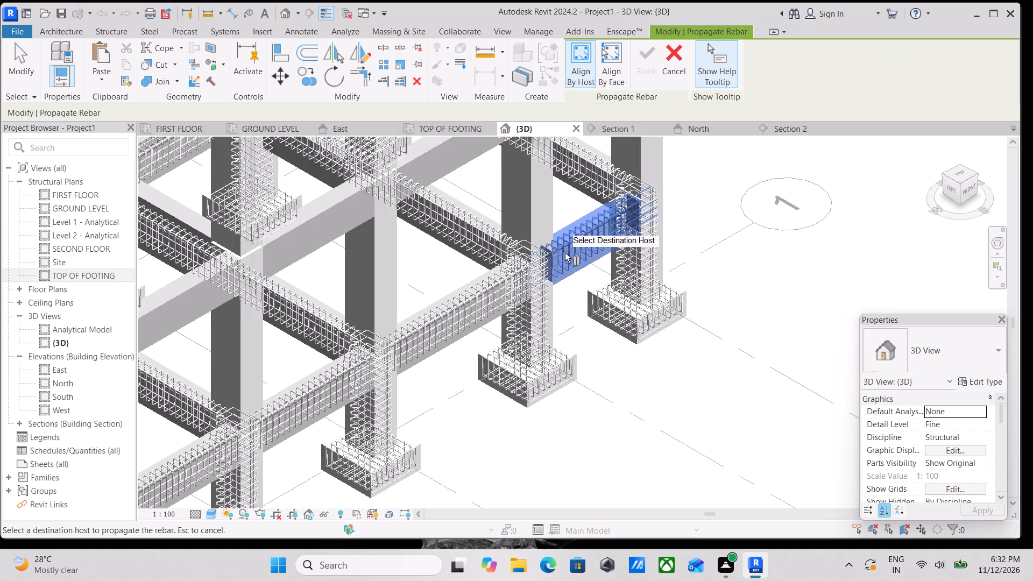
scroll(565, 253, "down", 5)
left_click(564, 155)
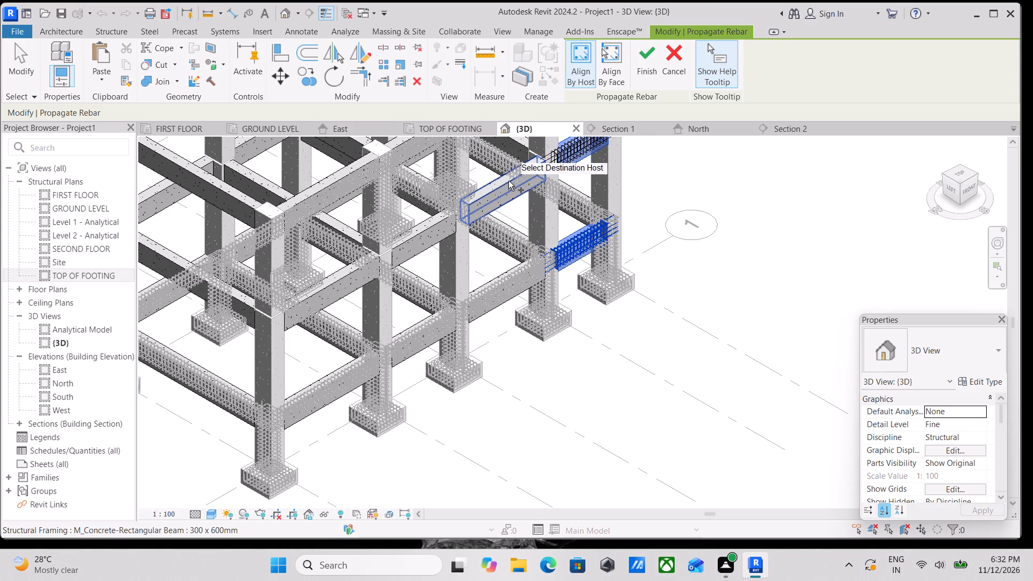
left_click(503, 181)
left_click(421, 224)
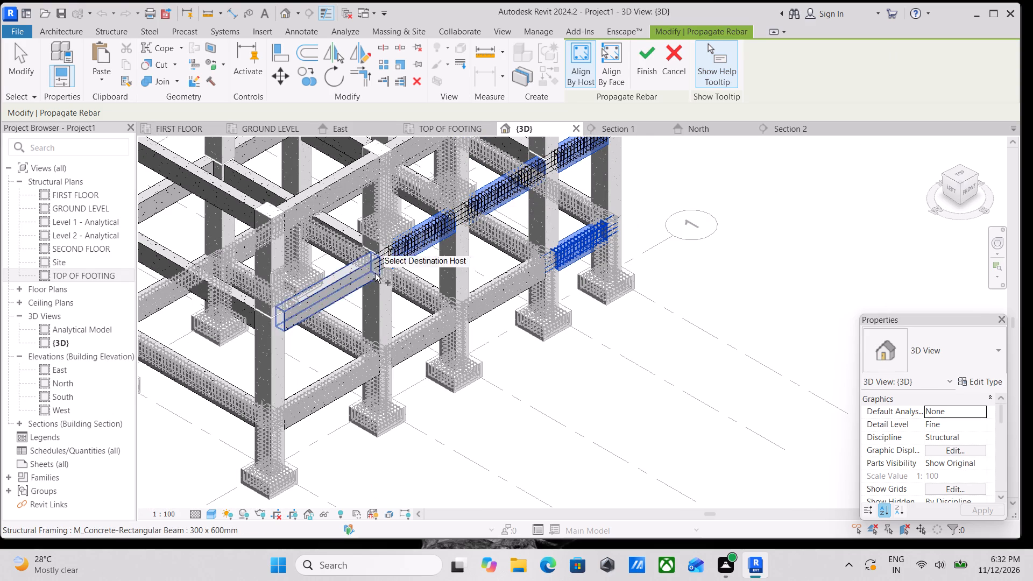
left_click(344, 271)
Add the FIRST FLOOR beam on grid A and the four FIRST FLOOR beams along grid 2 as rebar destinations.
middle_click_drag(315, 282, 380, 259)
scroll(382, 259, "down", 4)
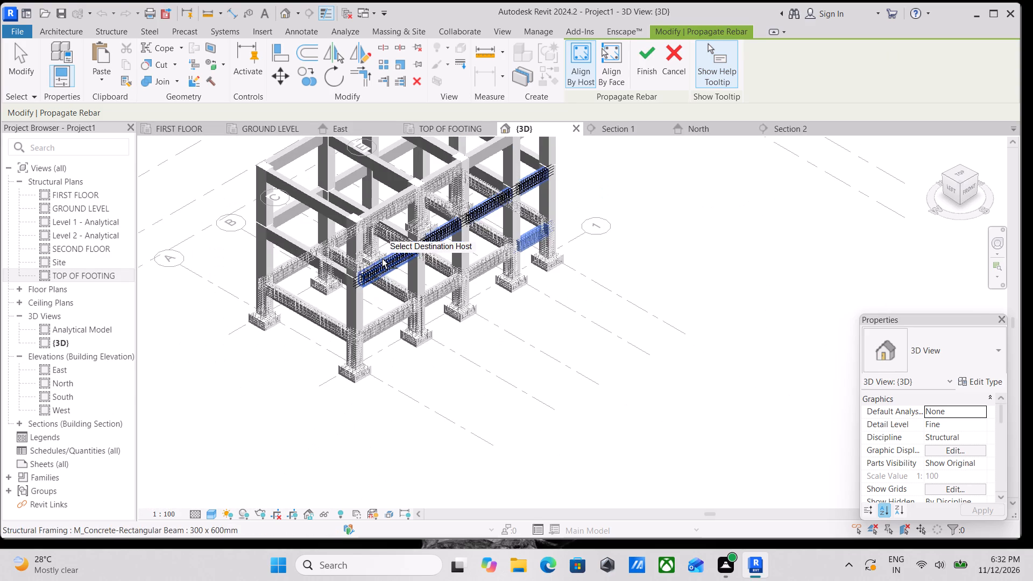
left_click(275, 237)
middle_click_drag(301, 284, 404, 350)
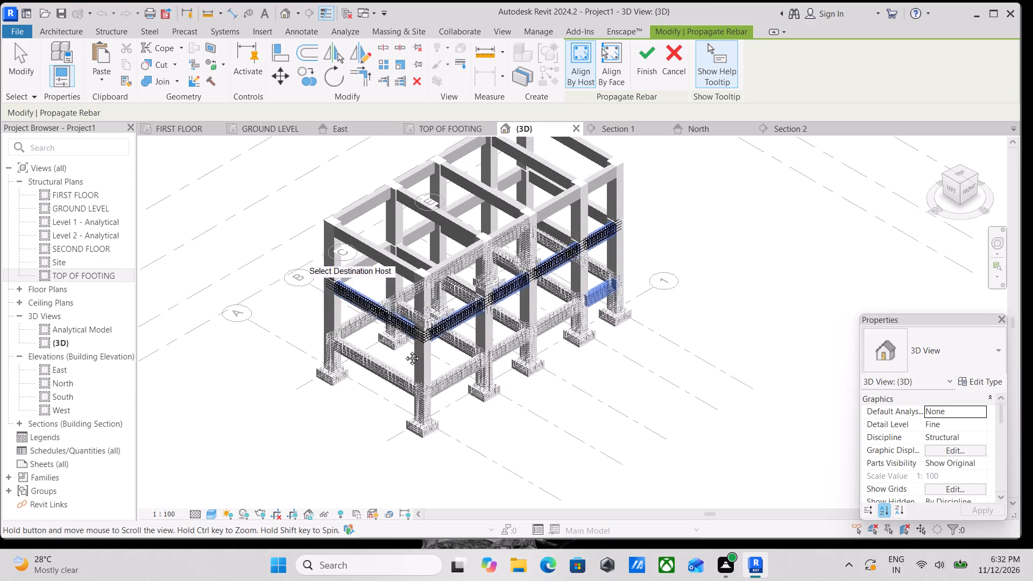
middle_click_drag(404, 350, 497, 379)
left_click(484, 306)
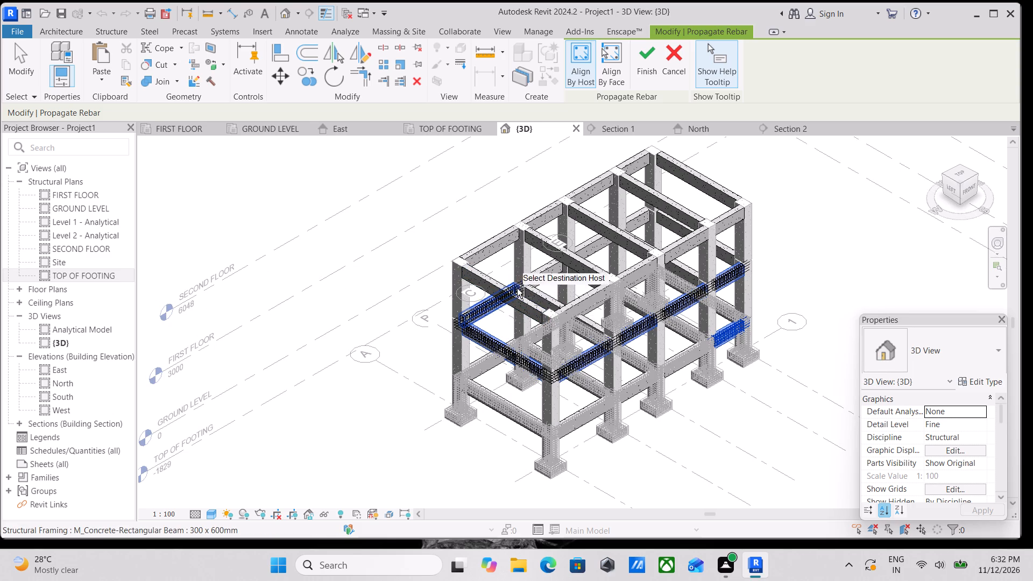
left_click(541, 272)
left_click(593, 237)
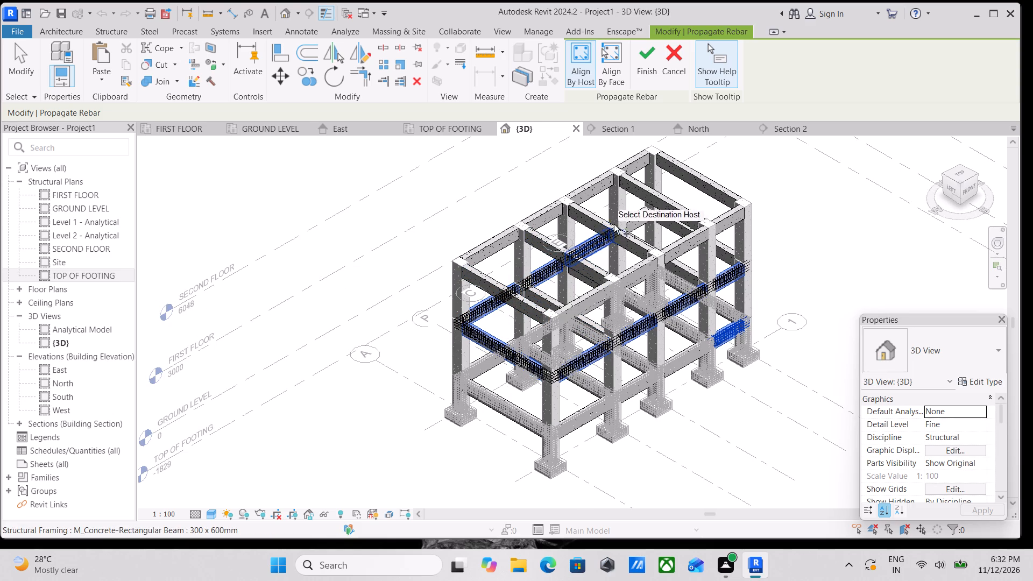
left_click(634, 212)
Add the FIRST FLOOR cross beams on grids E, B and C as rebar destinations.
middle_click_drag(660, 239, 499, 274)
scroll(571, 265, "up", 2)
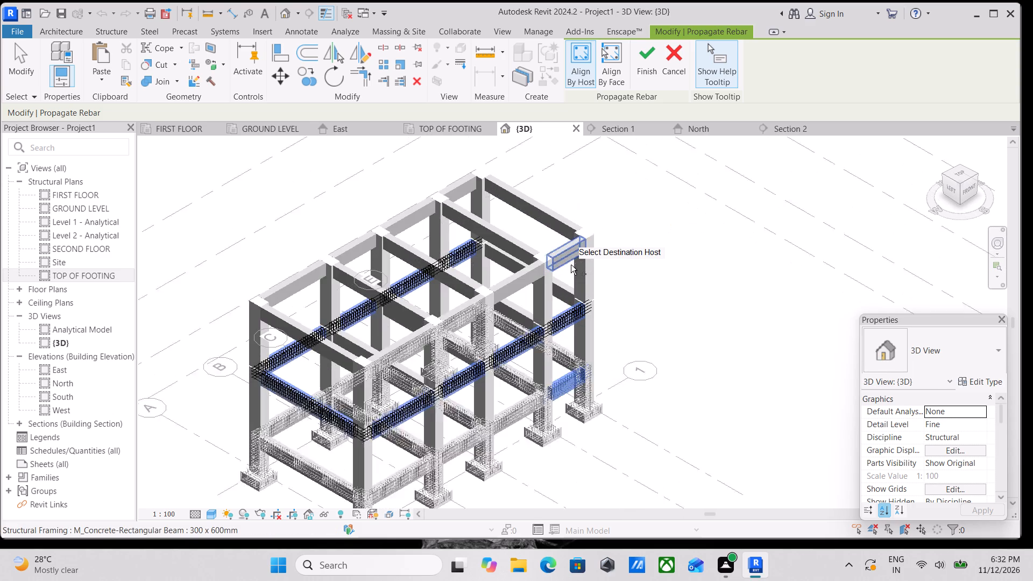
left_click(561, 283)
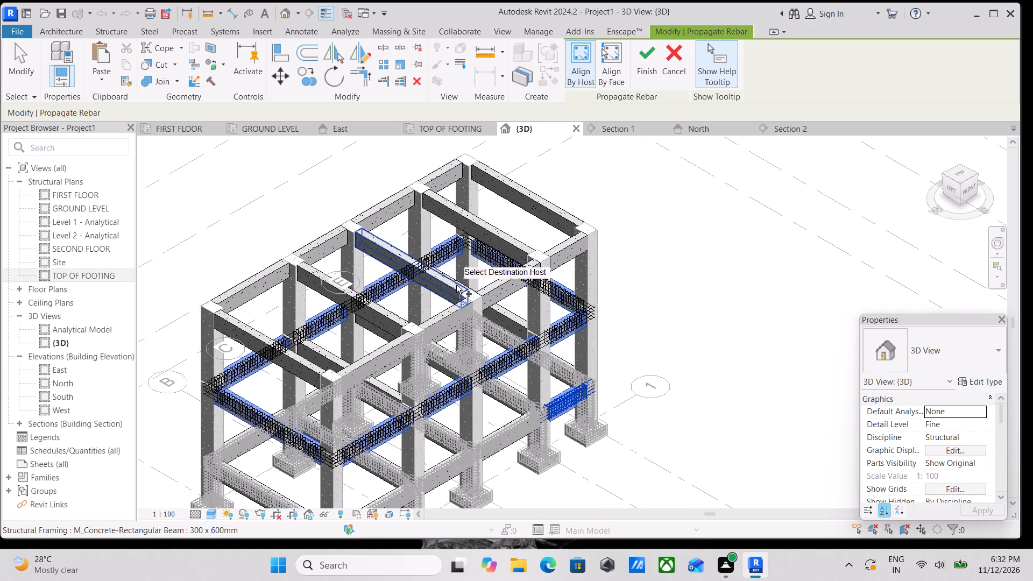
left_click(335, 350)
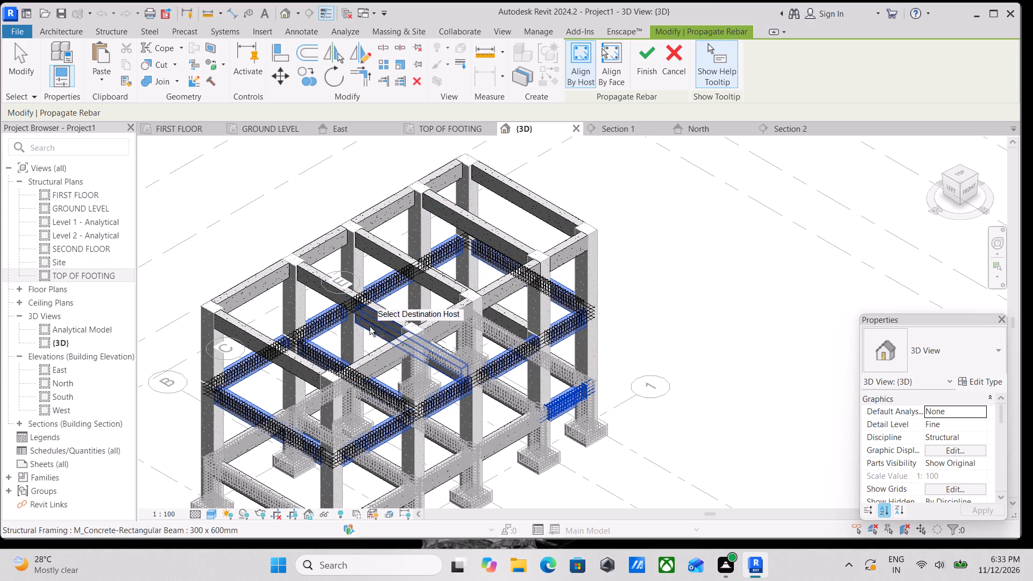
left_click(370, 327)
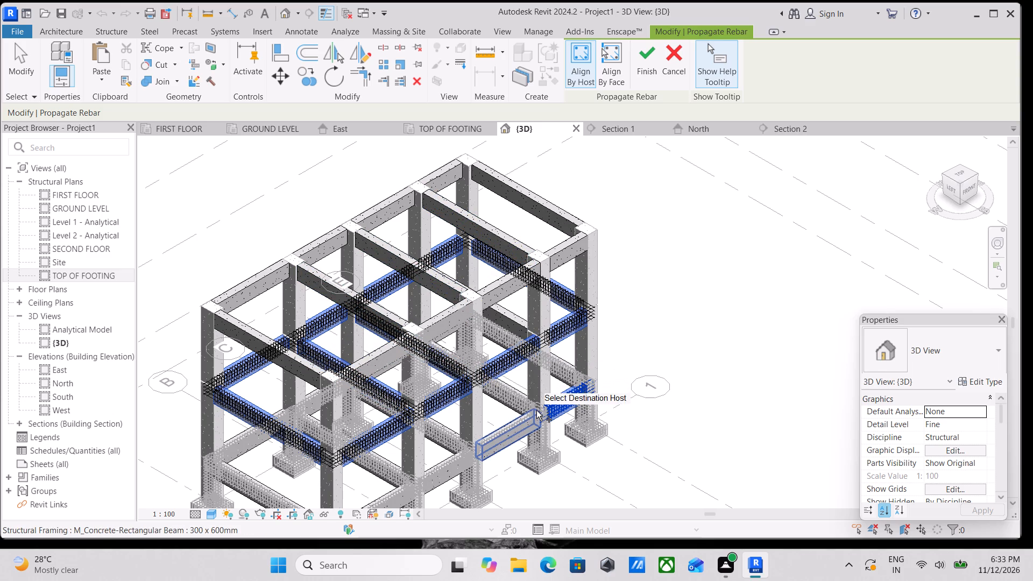
Examine the FIRST FLOOR frame from all sides for beams not yet picked as rebar destinations.
middle_click_drag(694, 381, 509, 361)
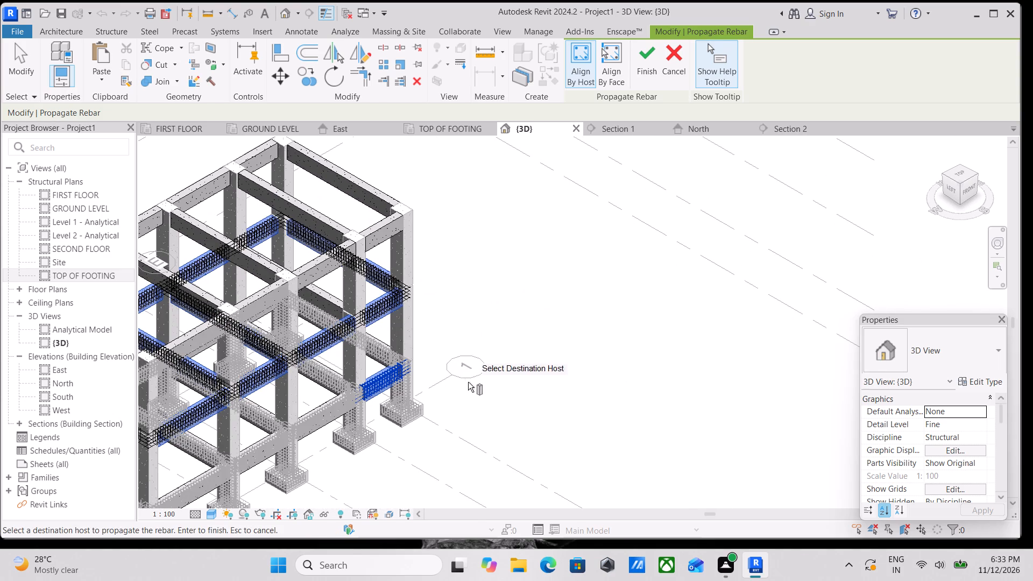
scroll(457, 328, "down", 3)
middle_click_drag(452, 365, 523, 322)
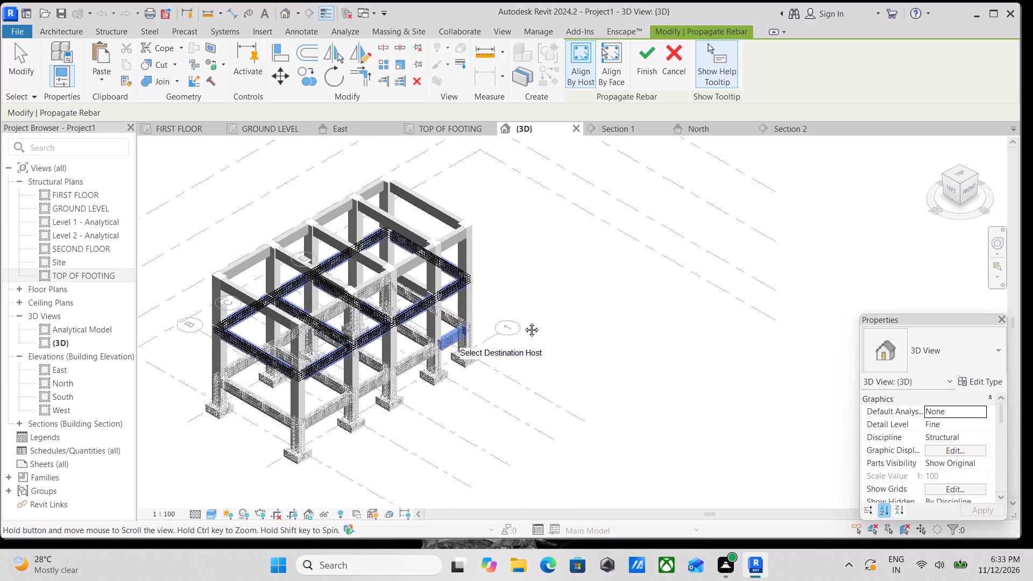
middle_click_drag(523, 322, 576, 309)
middle_click_drag(574, 413, 508, 390)
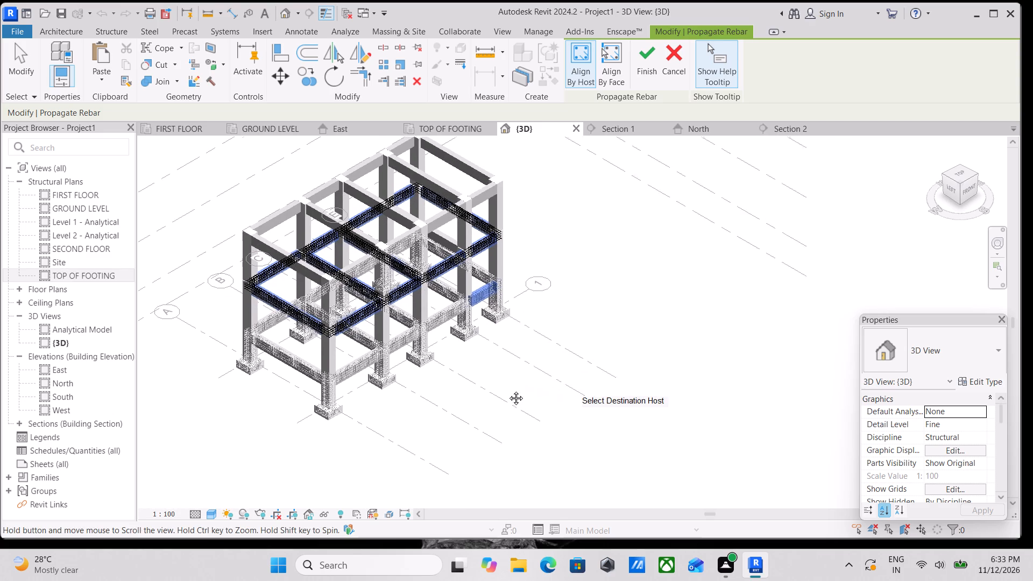
middle_click_drag(508, 390, 508, 389)
scroll(453, 256, "up", 7)
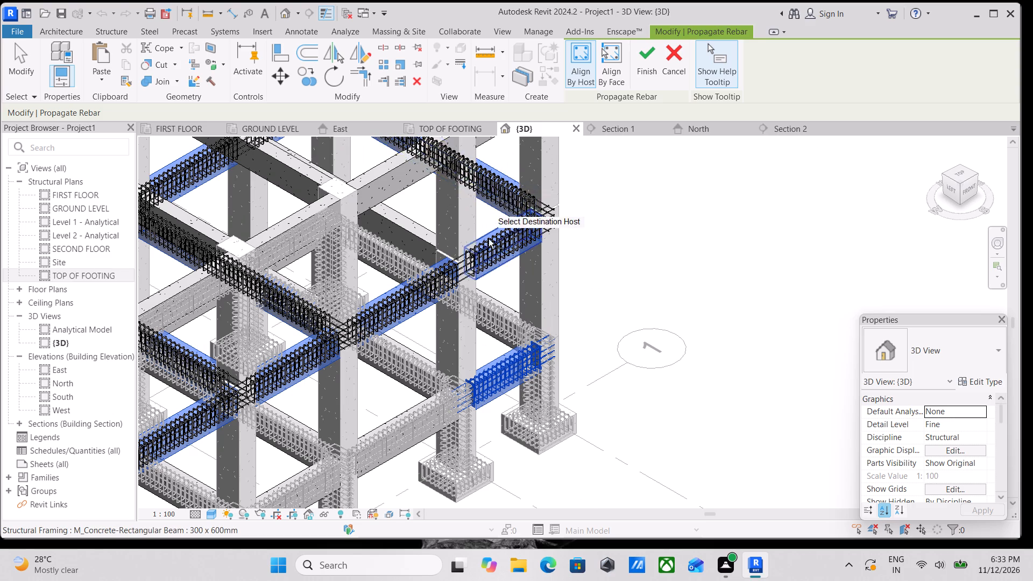
scroll(489, 238, "up", 3)
scroll(488, 243, "down", 3)
middle_click_drag(523, 308, 501, 297, "shift")
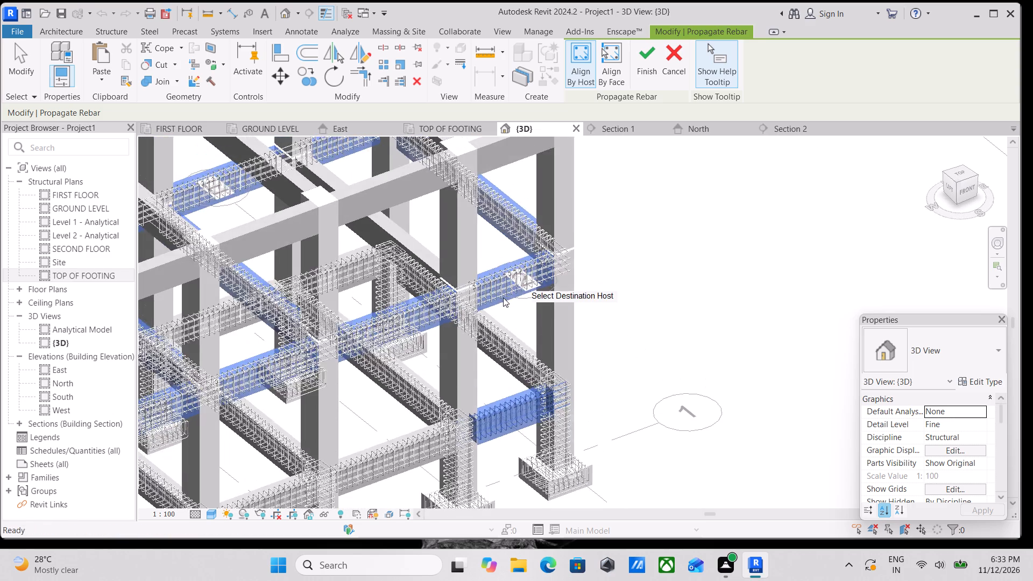
middle_click_drag(558, 338, 371, 251, "shift")
scroll(371, 251, "up", 1, "shift")
scroll(371, 251, "down", 5)
middle_click_drag(550, 339, 294, 342, "shift")
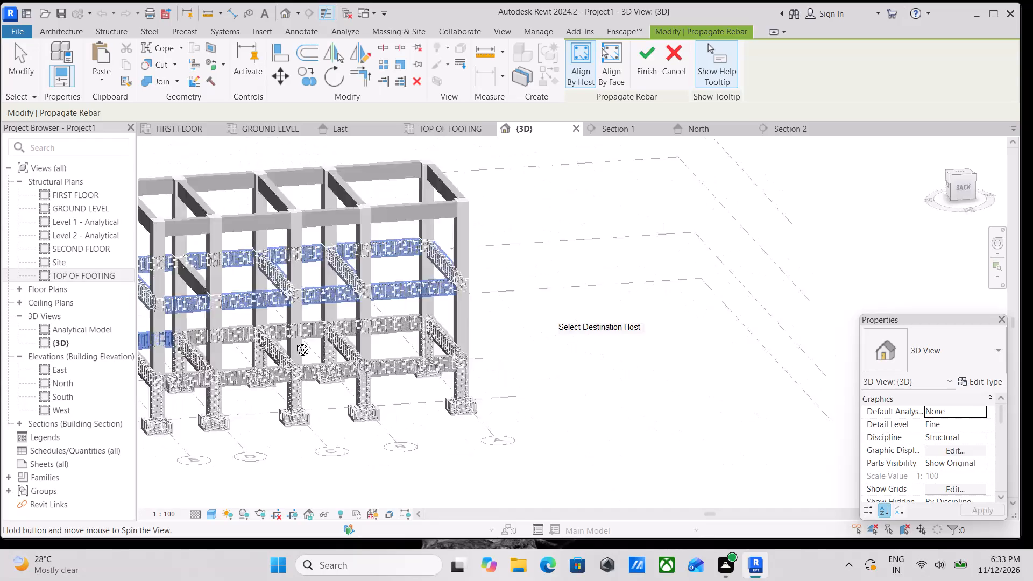
middle_click_drag(294, 342, 280, 394, "shift")
middle_click_drag(279, 393, 464, 403, "shift")
middle_click_drag(339, 319, 338, 318, "shift")
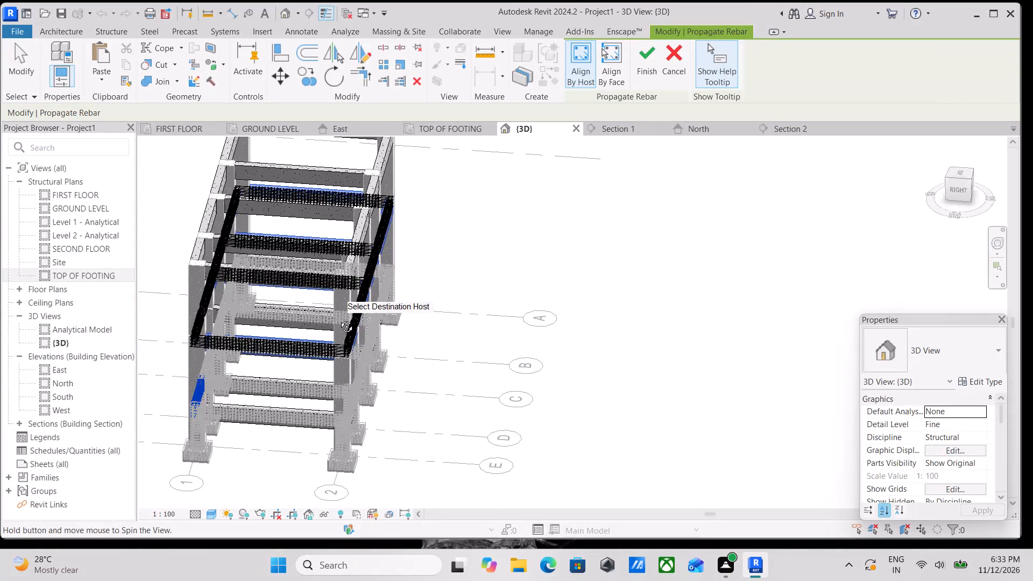
Add the FIRST FLOOR cross beam on grid D as a rebar destination.
middle_click_drag(338, 318, 262, 290, "shift")
scroll(262, 290, "up", 2, "shift")
scroll(262, 290, "up", 7)
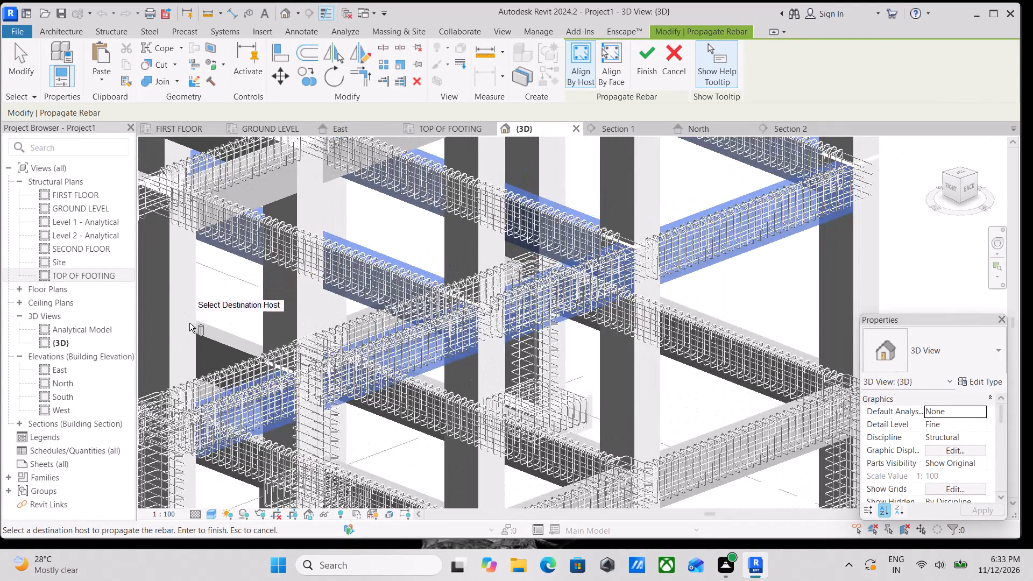
left_click(230, 344)
Add the SECOND FLOOR cross beams on grids C, D and E as rebar destinations.
scroll(230, 344, "down", 5)
middle_click_drag(250, 344, 380, 321)
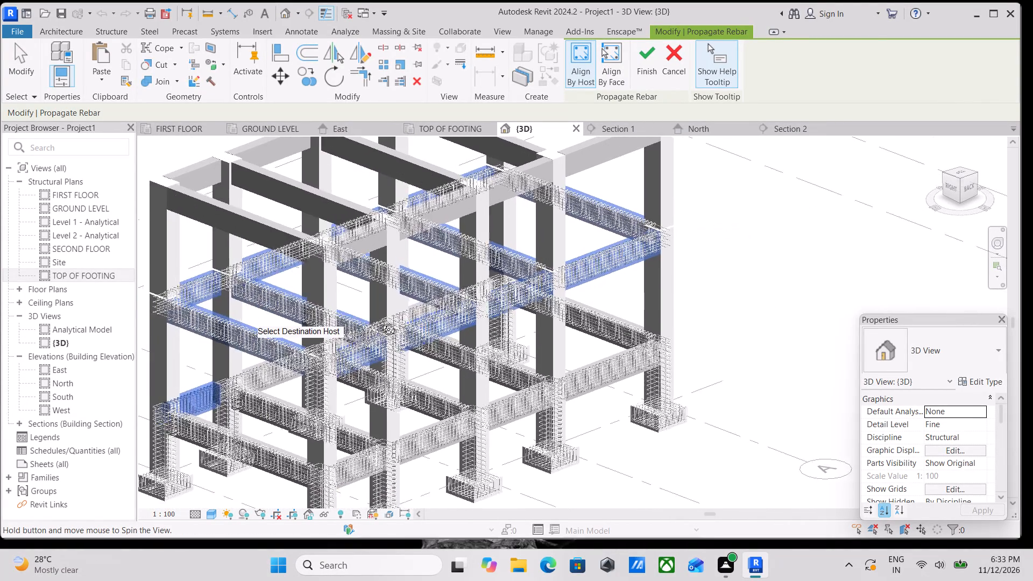
middle_click_drag(380, 321, 718, 244)
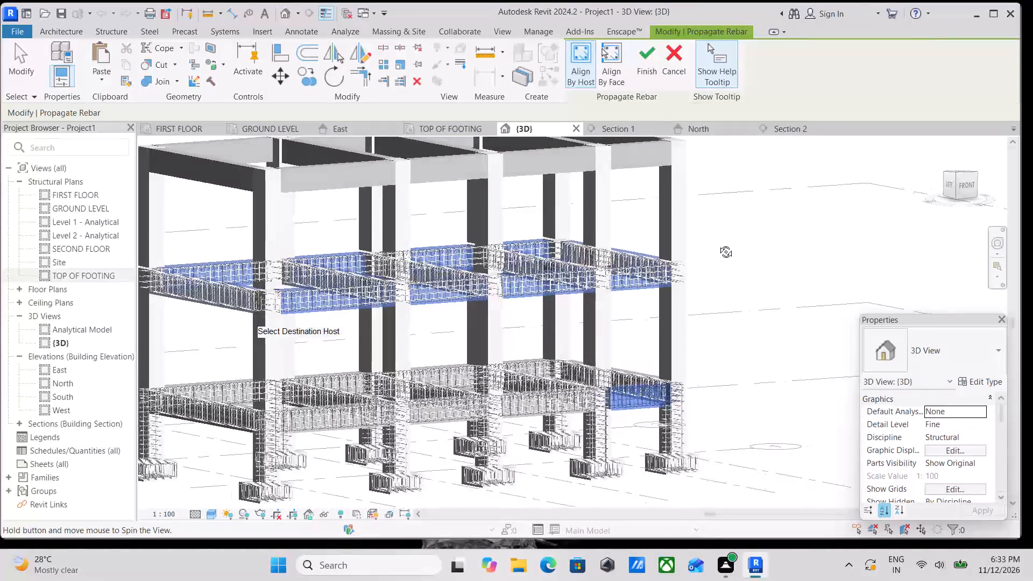
middle_click_drag(718, 244, 709, 296)
middle_click_drag(439, 286, 476, 318, "shift")
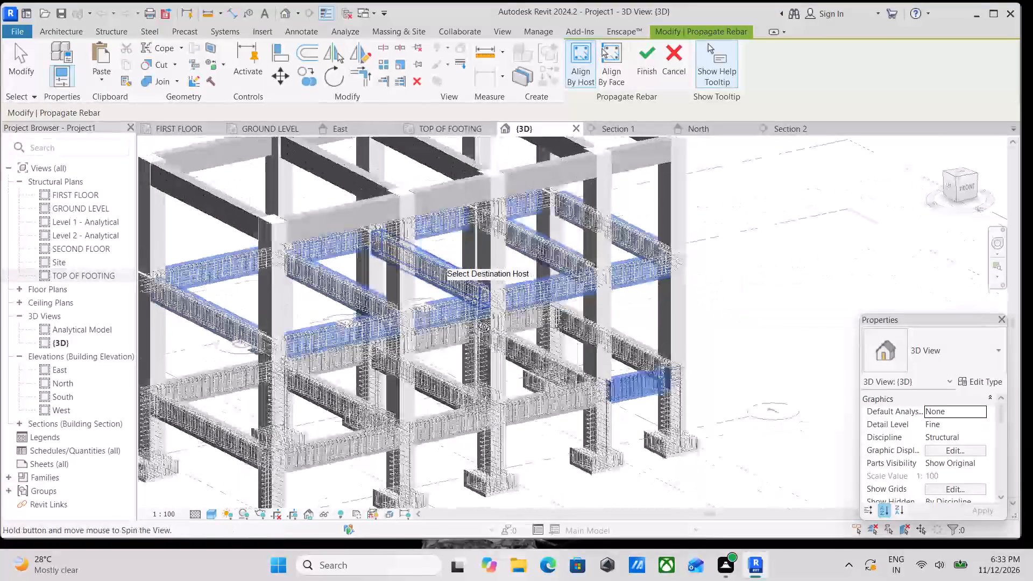
middle_click_drag(476, 318, 346, 371, "shift")
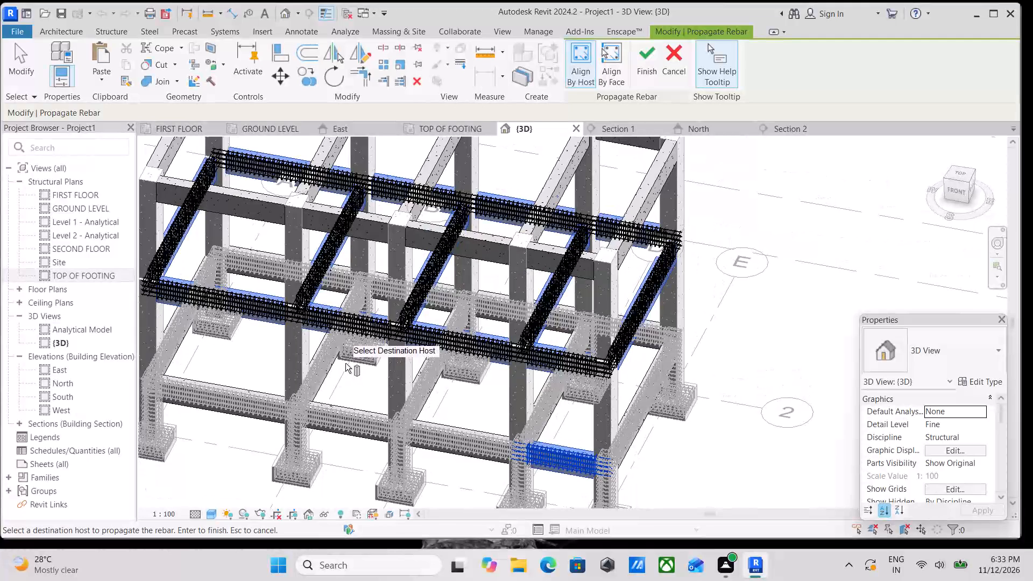
scroll(330, 349, "down", 7)
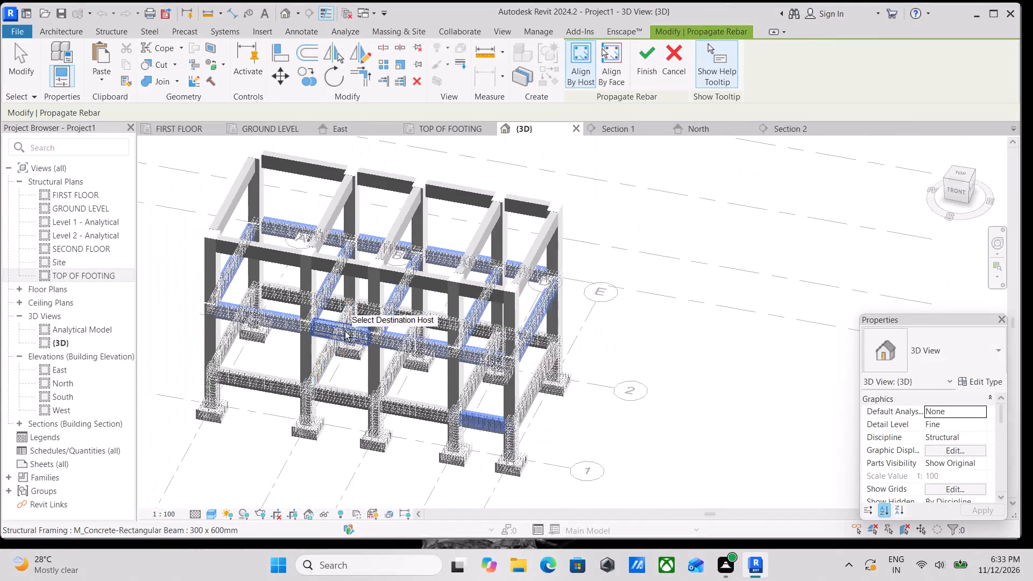
scroll(345, 331, "down", 1)
scroll(395, 297, "down", 2)
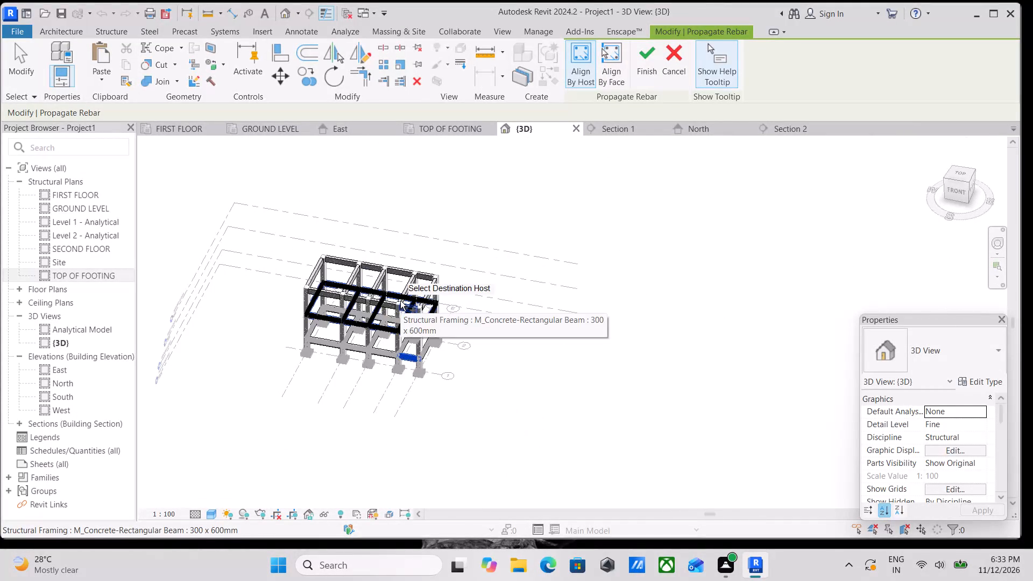
scroll(400, 301, "up", 10)
left_click(311, 225)
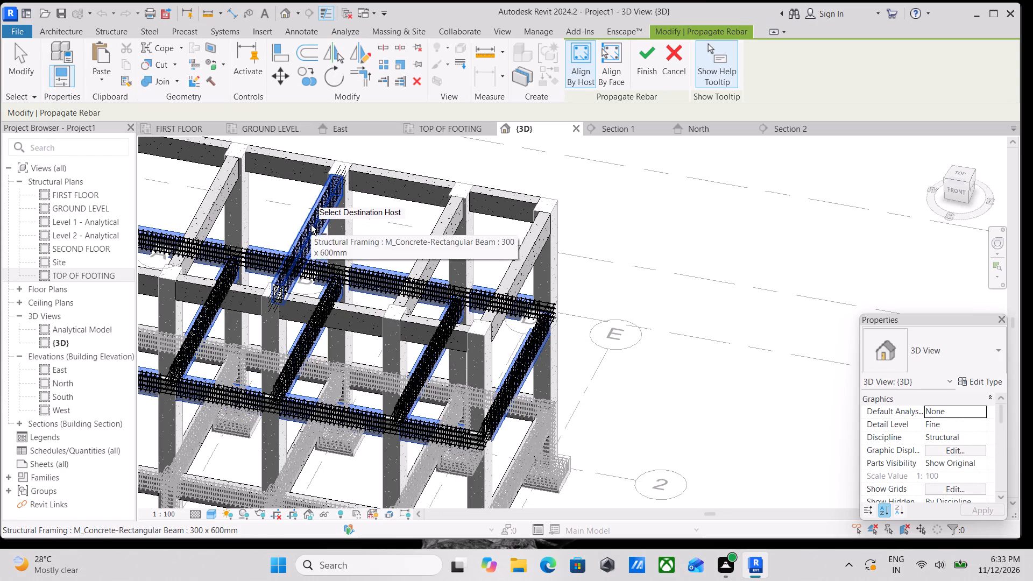
left_click(429, 240)
left_click(523, 245)
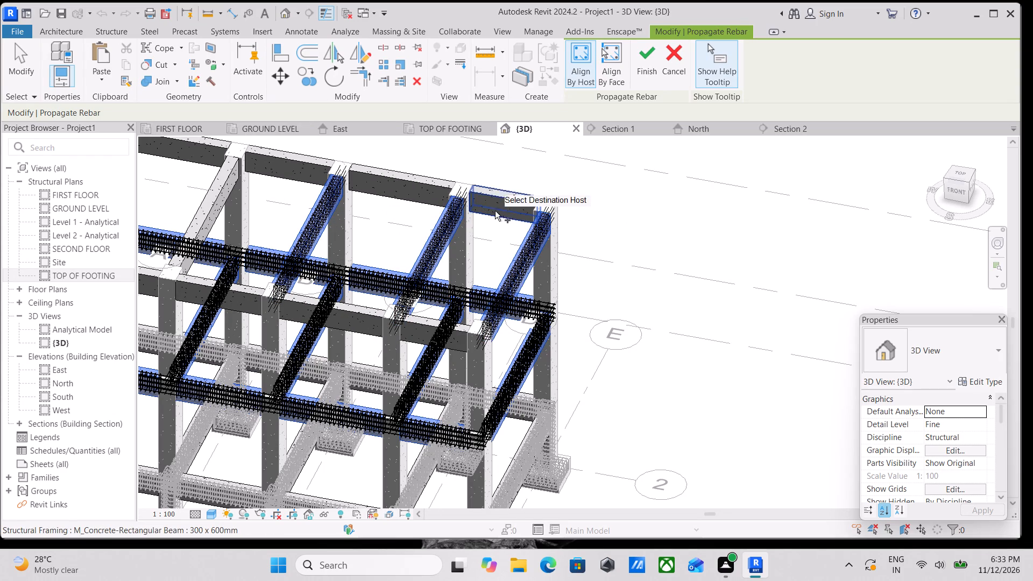
Add the four SECOND FLOOR beams along grid 2 and the cross beam on grid A as rebar destinations.
left_click(491, 199)
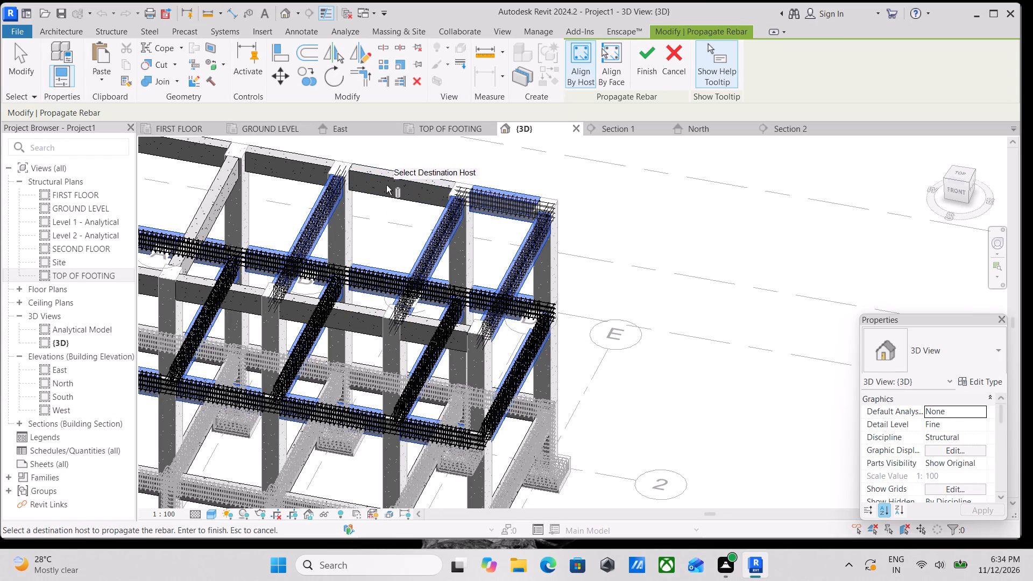
left_click(395, 180)
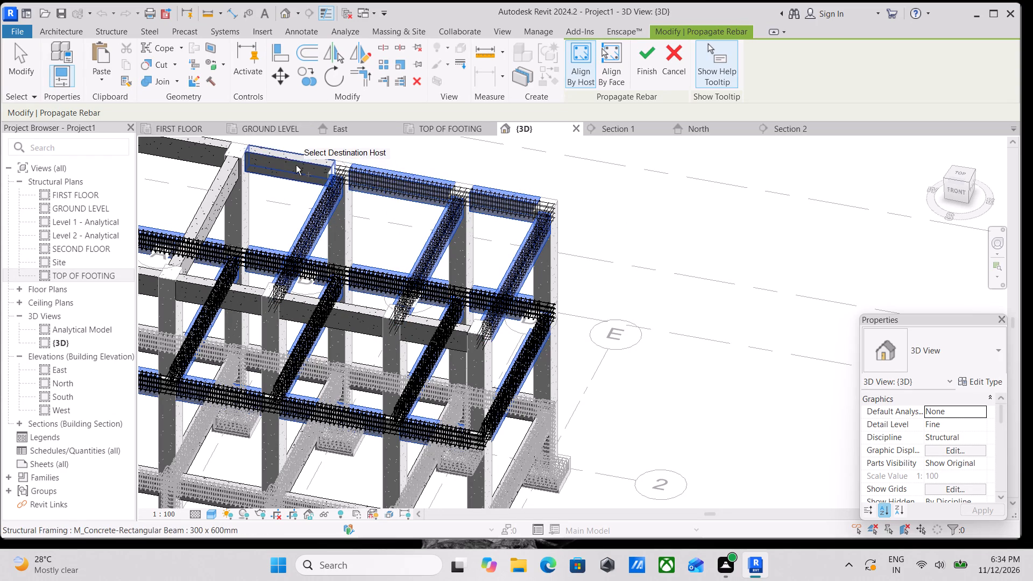
left_click(296, 165)
middle_click_drag(296, 165, 489, 209)
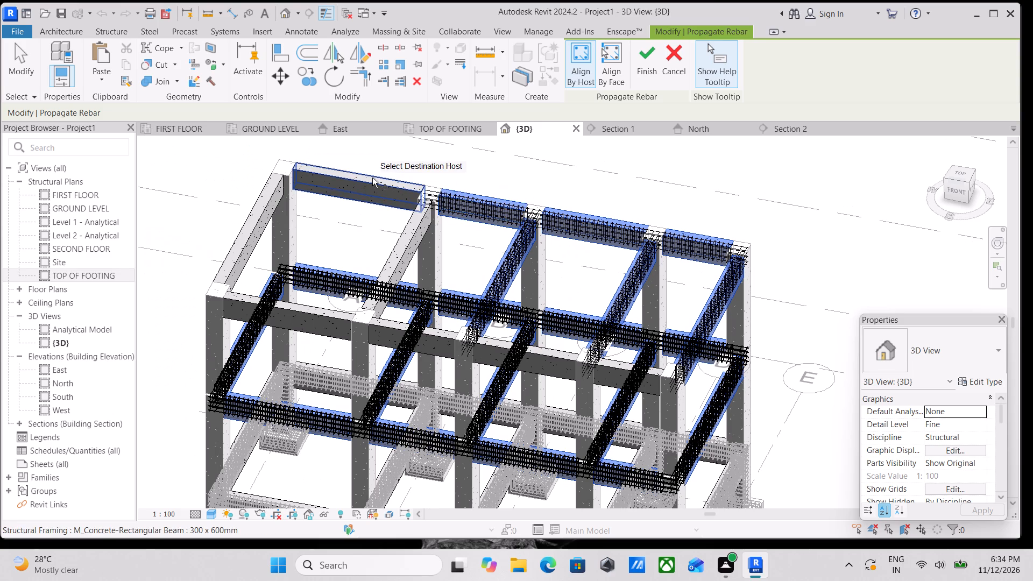
left_click(372, 178)
left_click(257, 221)
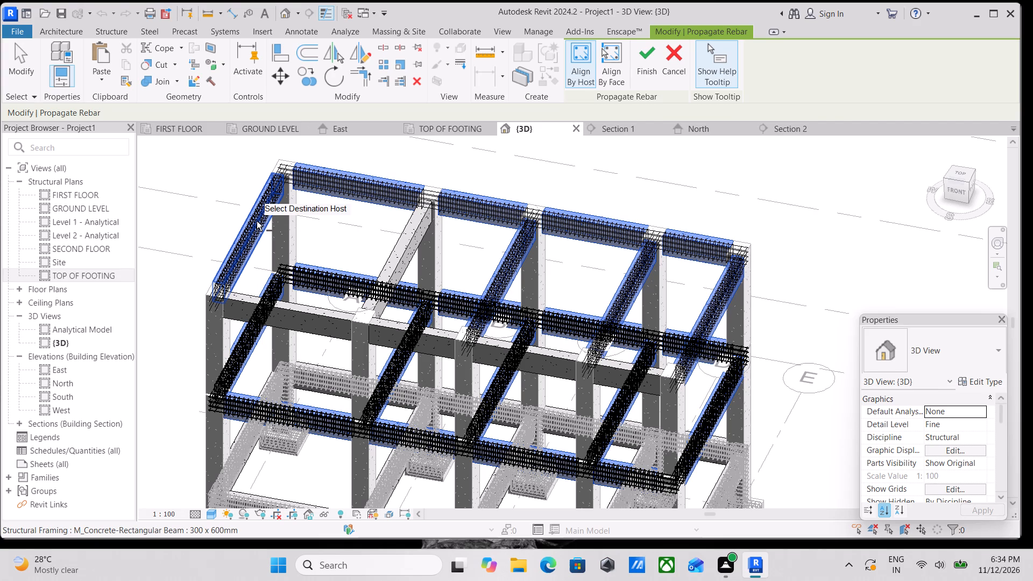
Add the four SECOND FLOOR beams along grid 1 as rebar destinations.
scroll(257, 221, "down", 2)
middle_click_drag(290, 235, 218, 216)
scroll(243, 223, "down", 1)
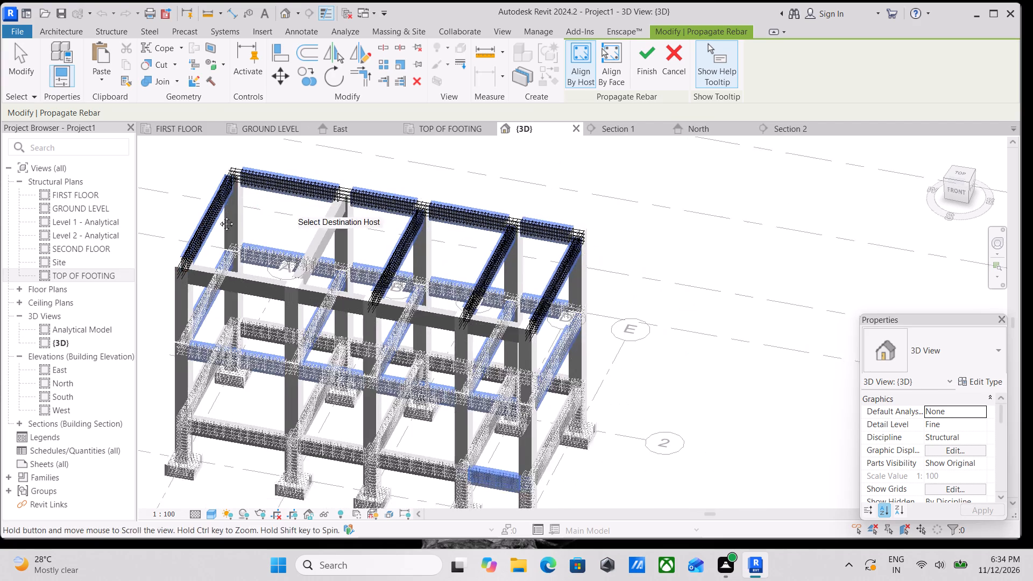
middle_click_drag(218, 216, 218, 215)
scroll(245, 265, "up", 2)
left_click(222, 265)
scroll(254, 270, "up", 2)
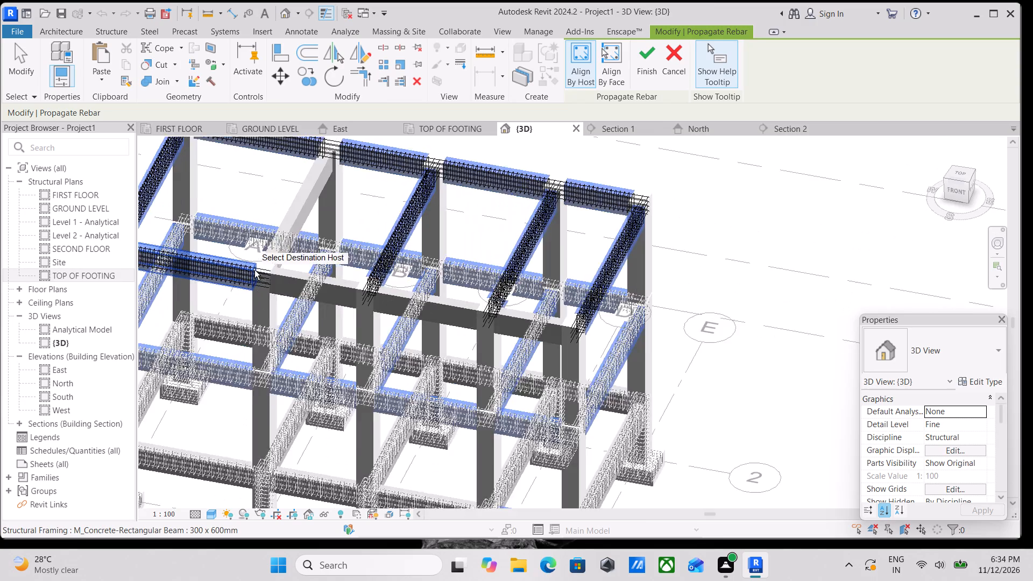
scroll(254, 270, "up", 1)
left_click(300, 274)
middle_click_drag(507, 321, 424, 317)
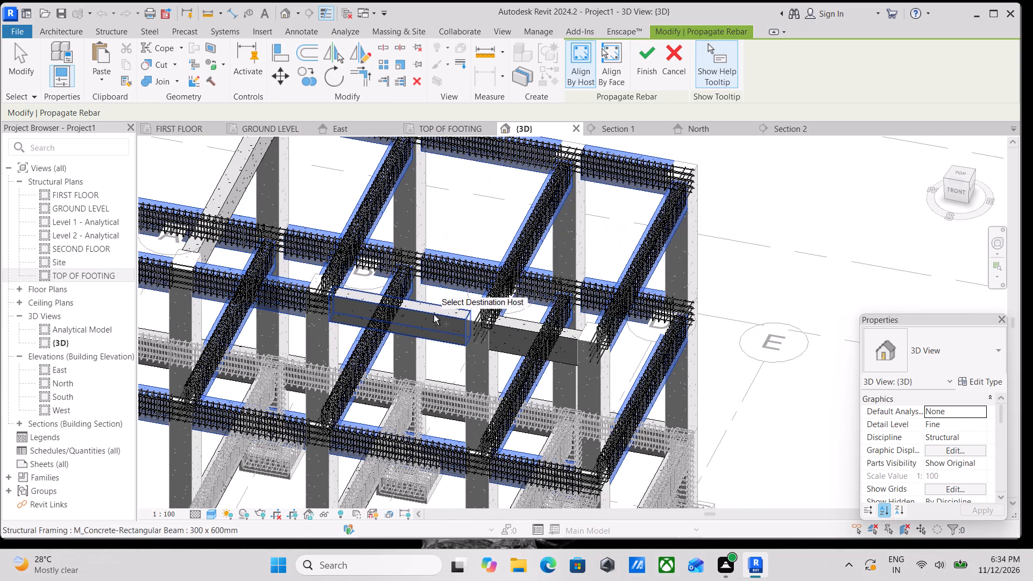
left_click(434, 315)
left_click(511, 320)
Add the SECOND FLOOR cross beam on grid B as a rebar destination.
scroll(511, 320, "down", 1)
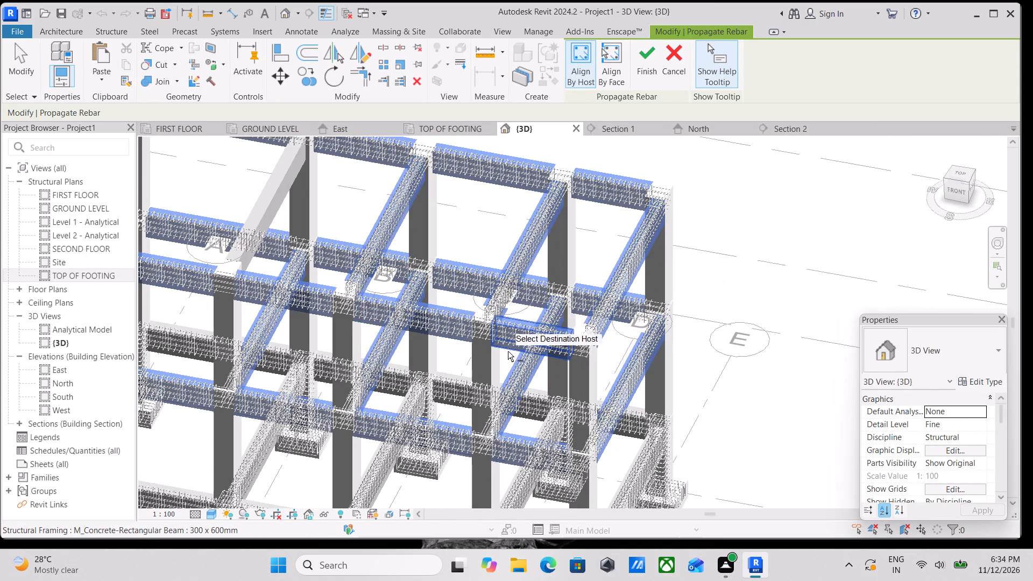
scroll(483, 361, "down", 4)
left_click(370, 251)
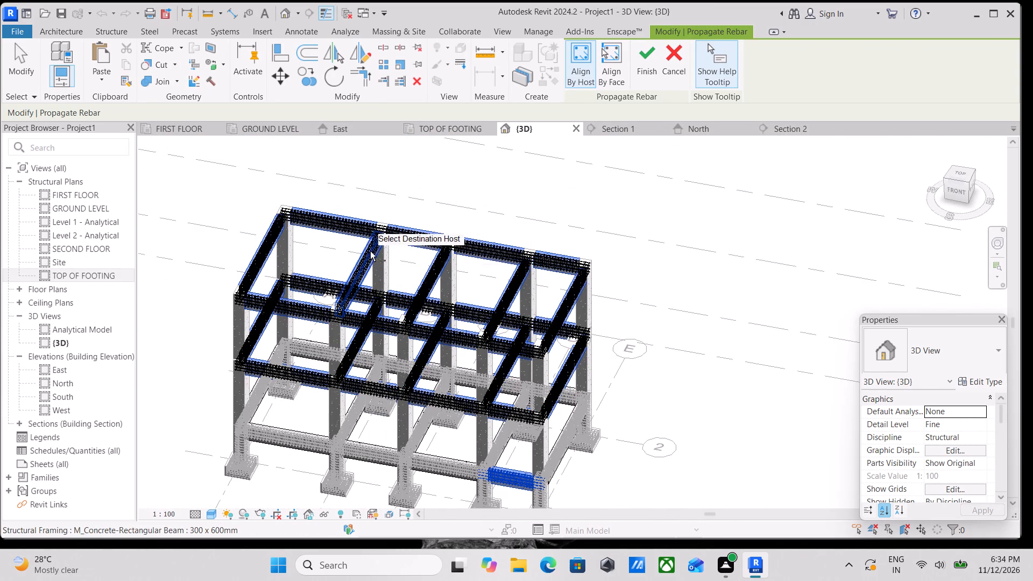
Examine the FIRST and SECOND FLOOR frames from all sides for beams not yet picked as rebar destinations.
scroll(501, 302, "up", 1)
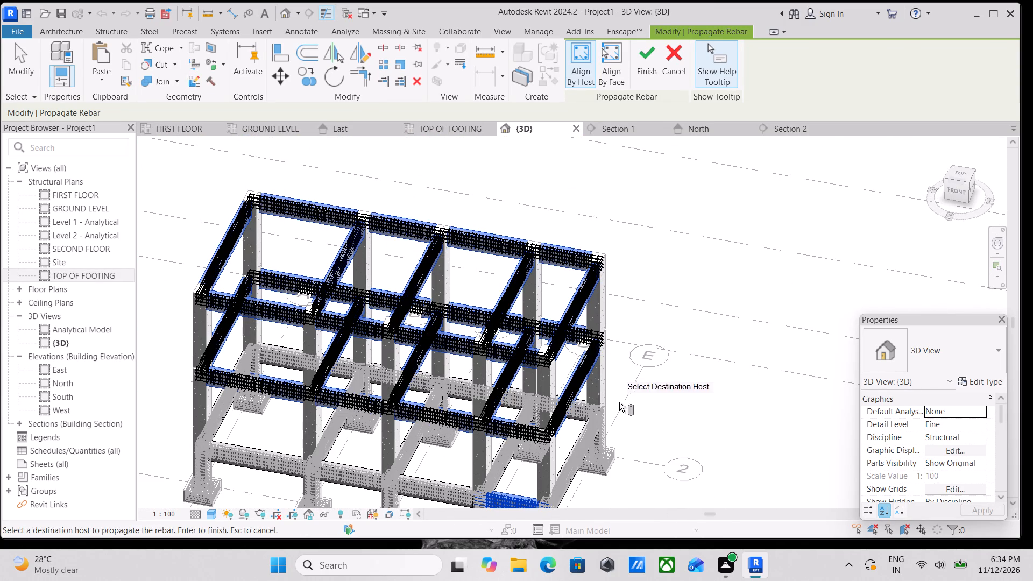
middle_click_drag(627, 428, 578, 308)
scroll(581, 310, "down", 5)
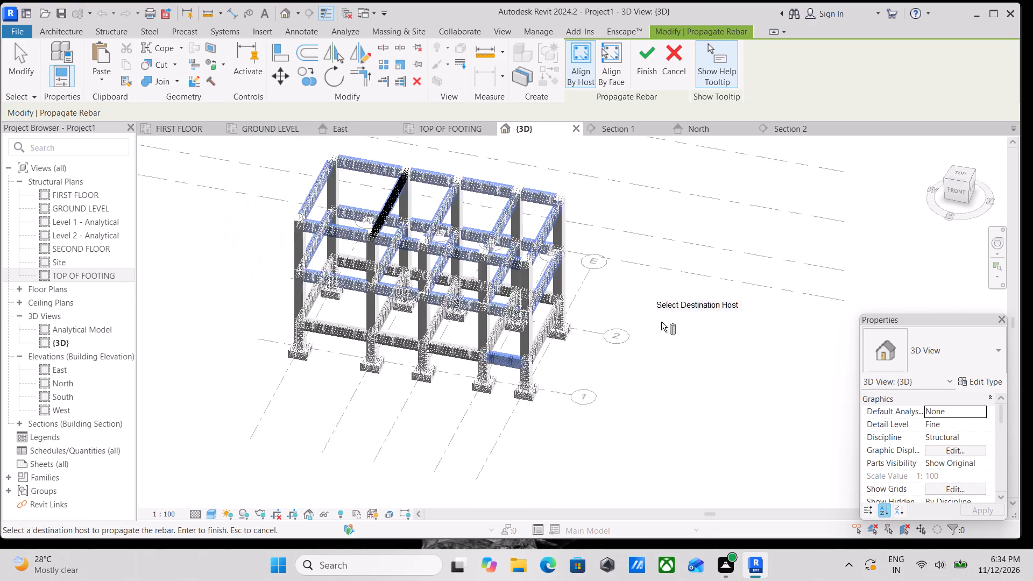
middle_click_drag(675, 396, 608, 387)
scroll(604, 264, "down", 3)
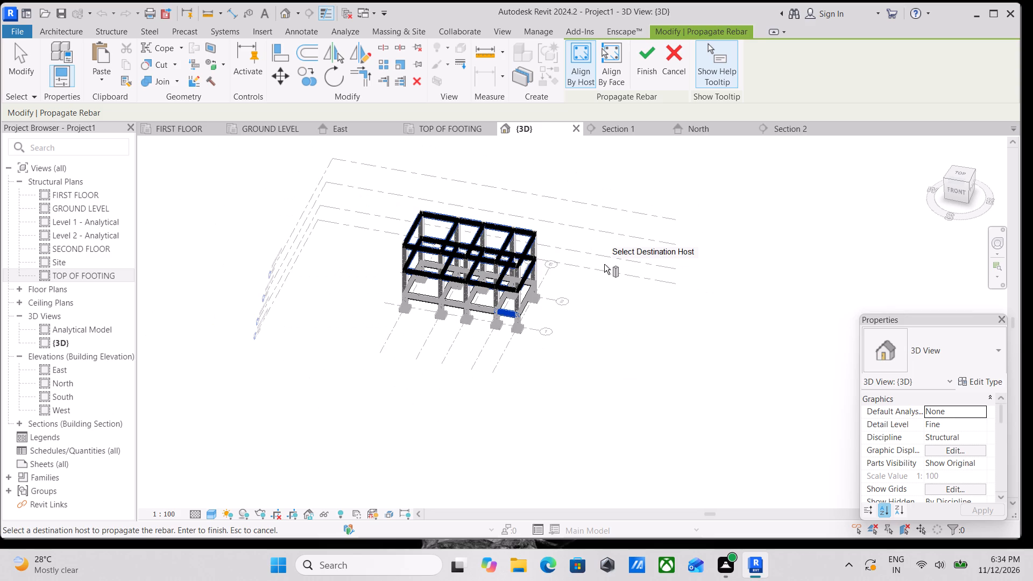
scroll(564, 274, "down", 2)
scroll(530, 350, "up", 11)
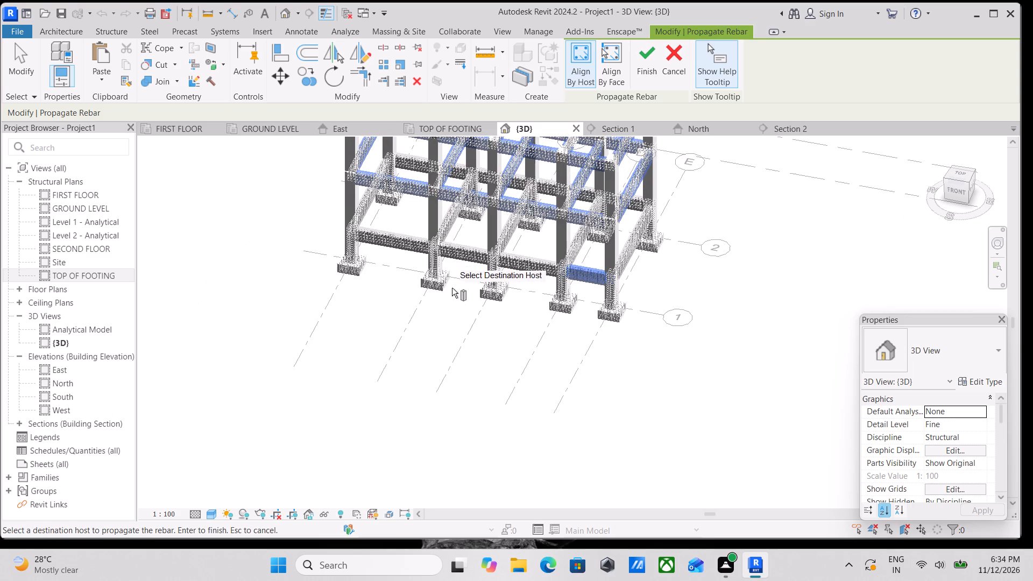
scroll(702, 318, "down", 2)
middle_click_drag(696, 331, 607, 486)
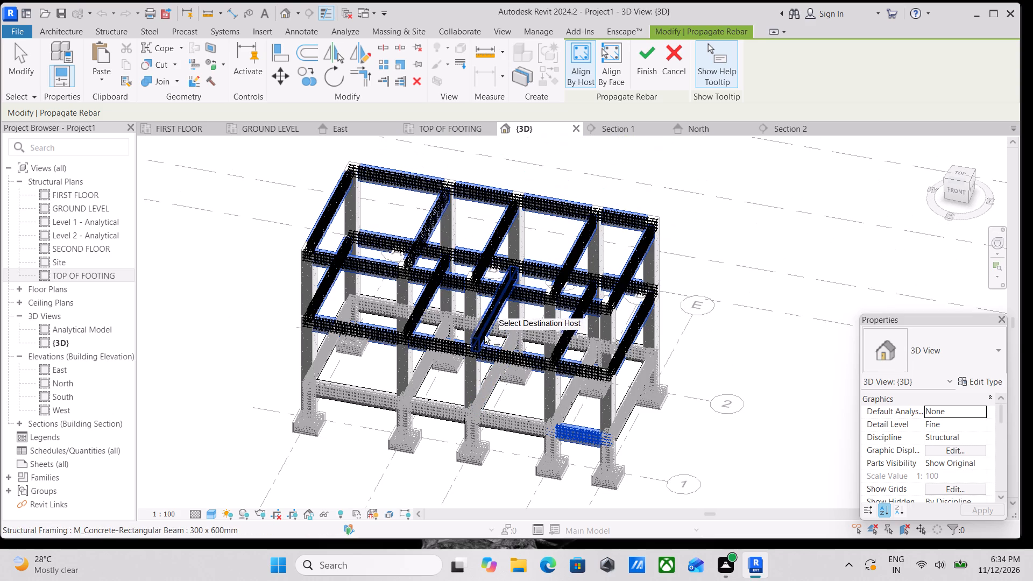
middle_click_drag(213, 389, 223, 380)
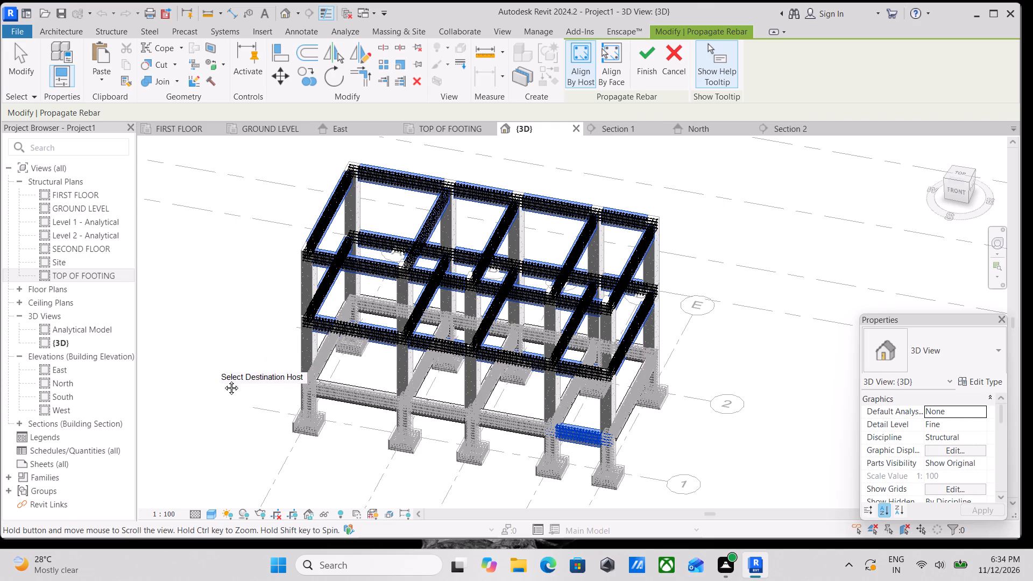
middle_click_drag(223, 380, 247, 332)
scroll(709, 353, "down", 2)
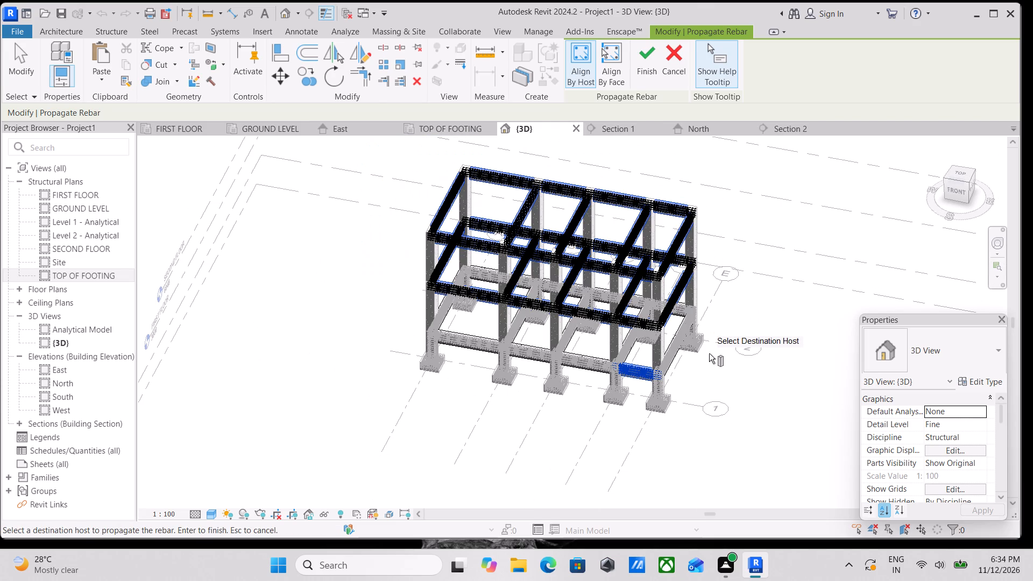
middle_click_drag(709, 353, 682, 353, "ctrl")
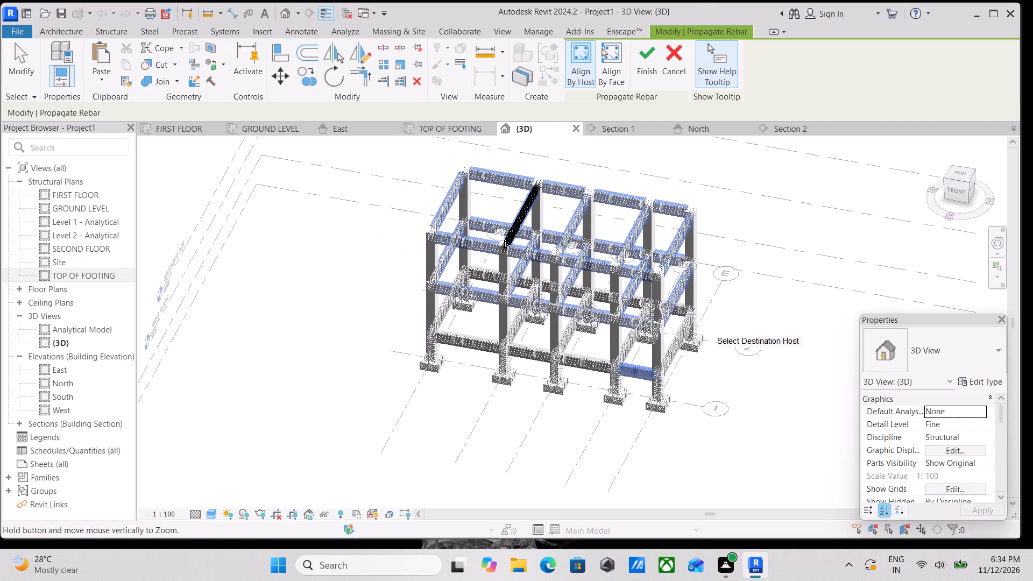
middle_click_drag(682, 353, 656, 349, "ctrl")
middle_click_drag(781, 377, 709, 390)
middle_click_drag(709, 390, 548, 348, "shift")
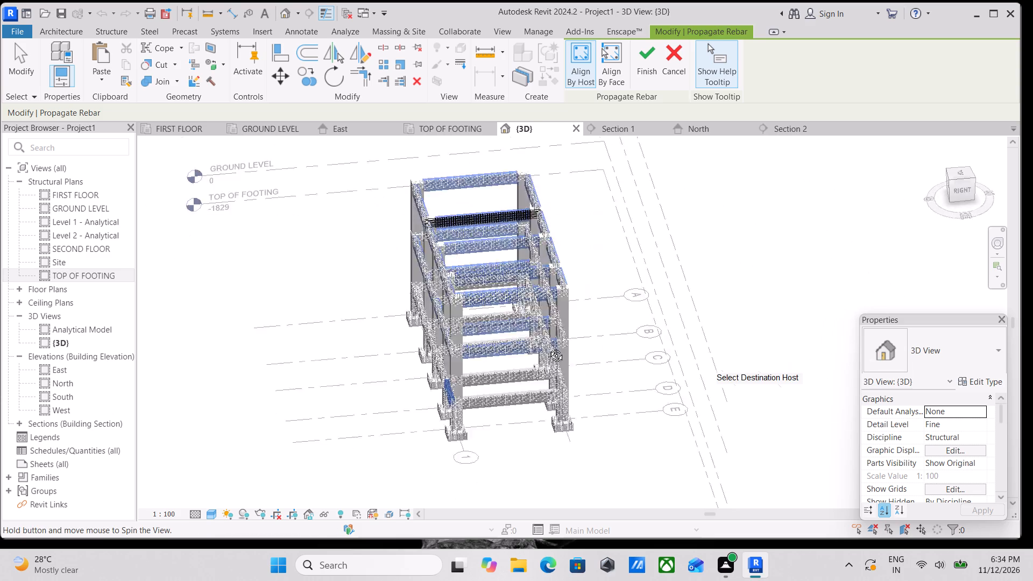
middle_click_drag(548, 348, 363, 294, "shift")
middle_click_drag(426, 356, 492, 486, "shift")
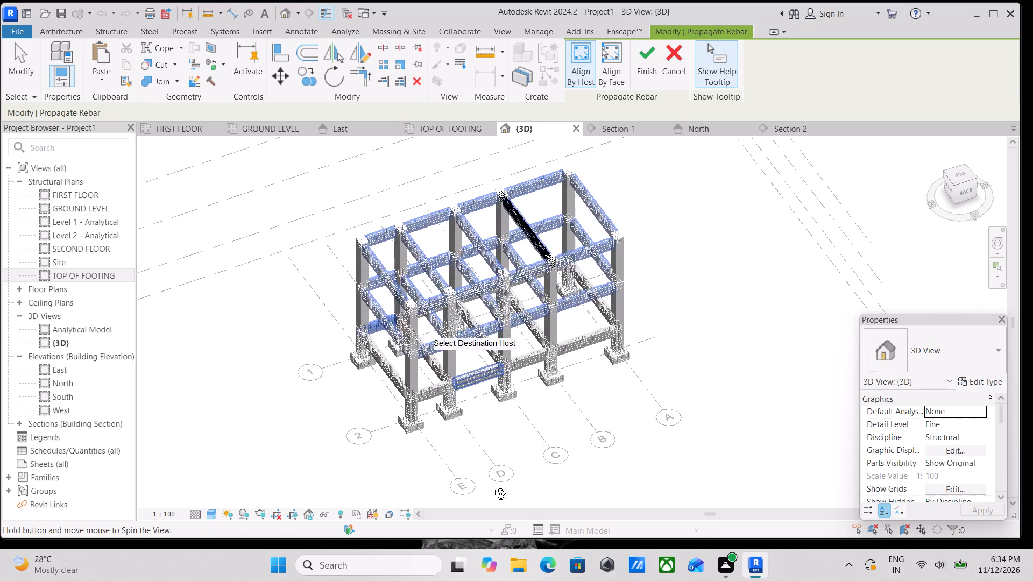
middle_click_drag(492, 486, 583, 419, "shift")
scroll(492, 329, "up", 3)
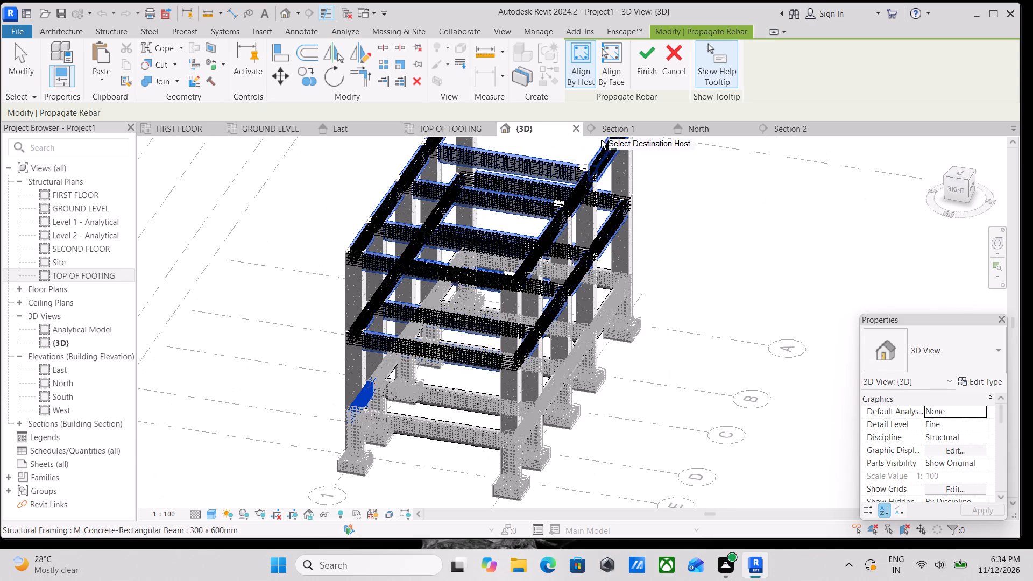
Finish propagating the ground beam's rebar to the picked FIRST and SECOND FLOOR beams.
left_click(652, 55)
Examine the whole 3D frame to check the propagated beam reinforcement and the columns that still lack rebar.
middle_click_drag(632, 349, 490, 289, "shift")
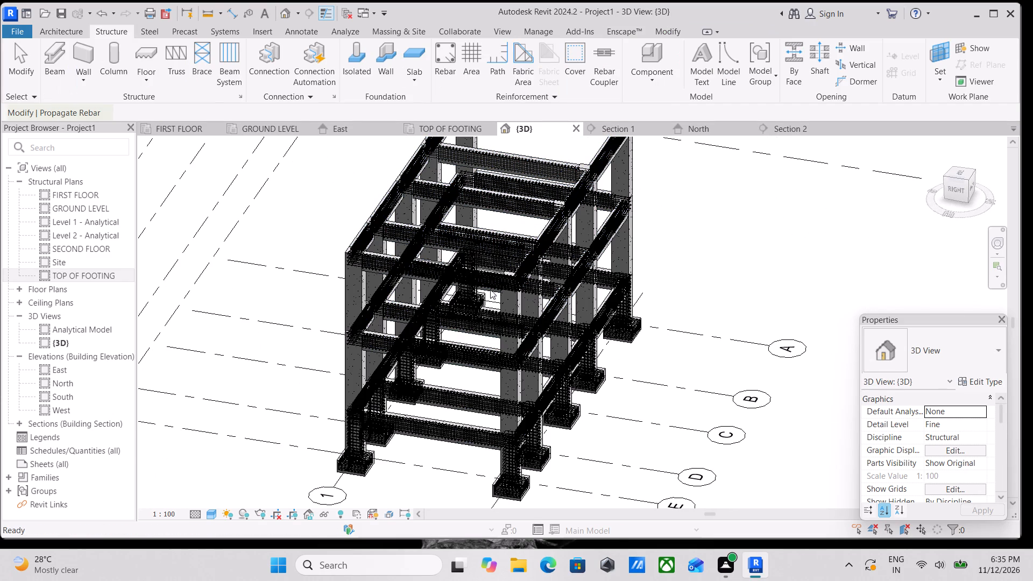
middle_click_drag(490, 289, 439, 261, "shift")
middle_click_drag(503, 309, 426, 293, "shift")
scroll(429, 295, "up", 1)
scroll(499, 322, "down", 3)
middle_click_drag(520, 352, 465, 343)
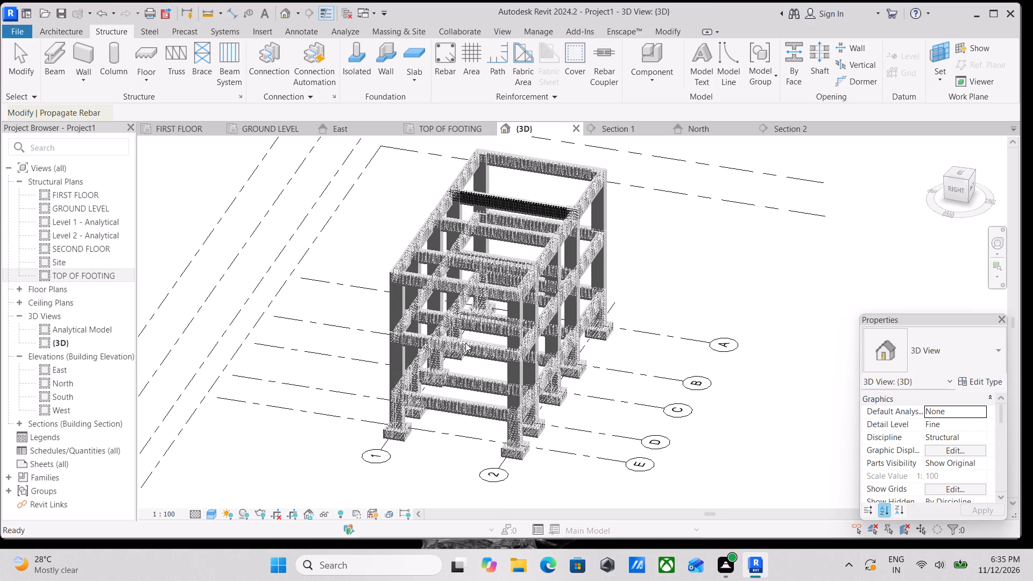
middle_click_drag(465, 343, 332, 287)
scroll(530, 370, "down", 3)
middle_click_drag(590, 408, 505, 373, "shift")
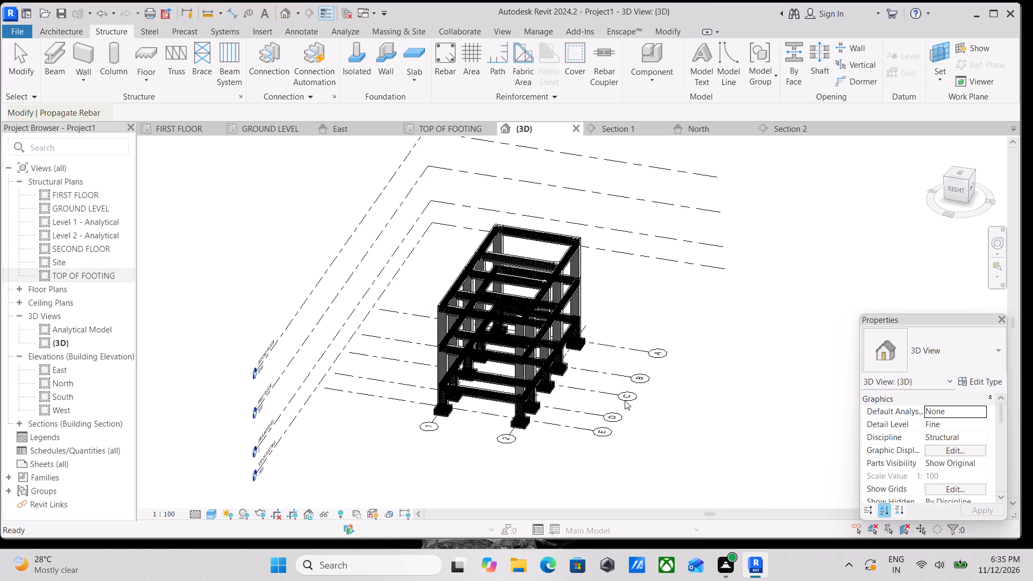
scroll(645, 408, "up", 2)
middle_click_drag(602, 388, 529, 388, "ctrl")
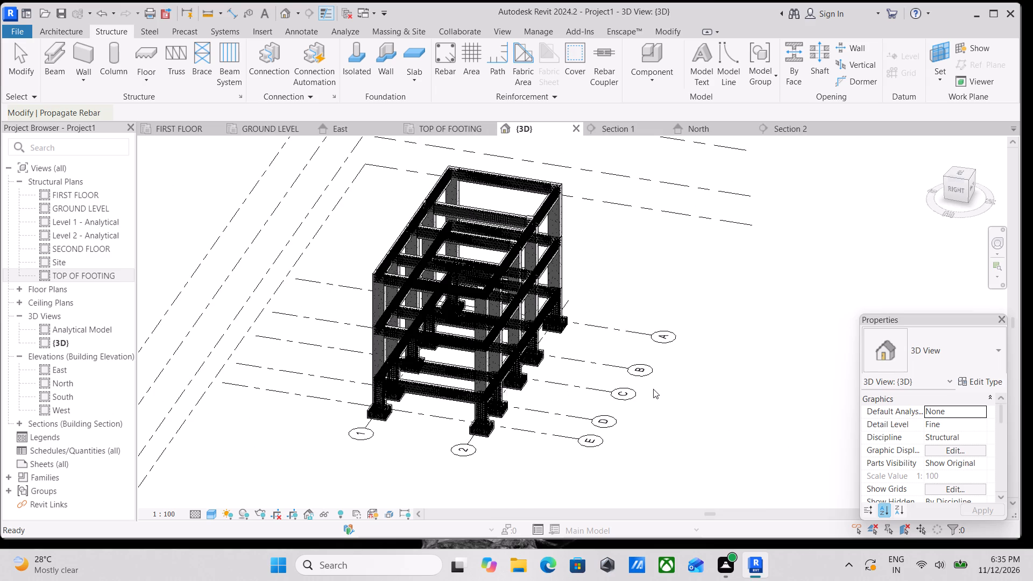
middle_click_drag(653, 389, 578, 402, "shift")
scroll(553, 399, "up", 1, "shift")
scroll(550, 397, "down", 4)
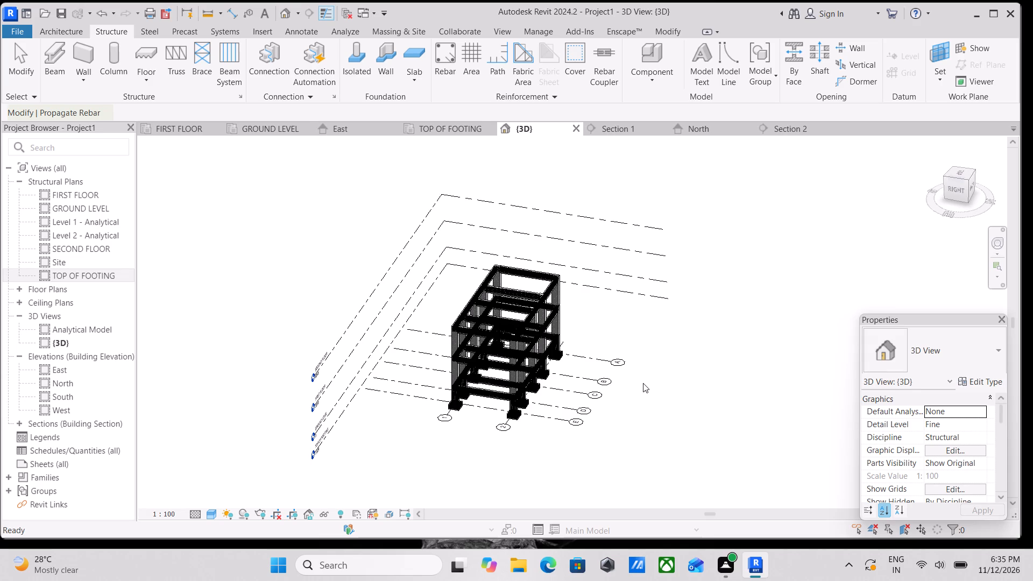
scroll(531, 341, "down", 2)
middle_click_drag(519, 341, 394, 317)
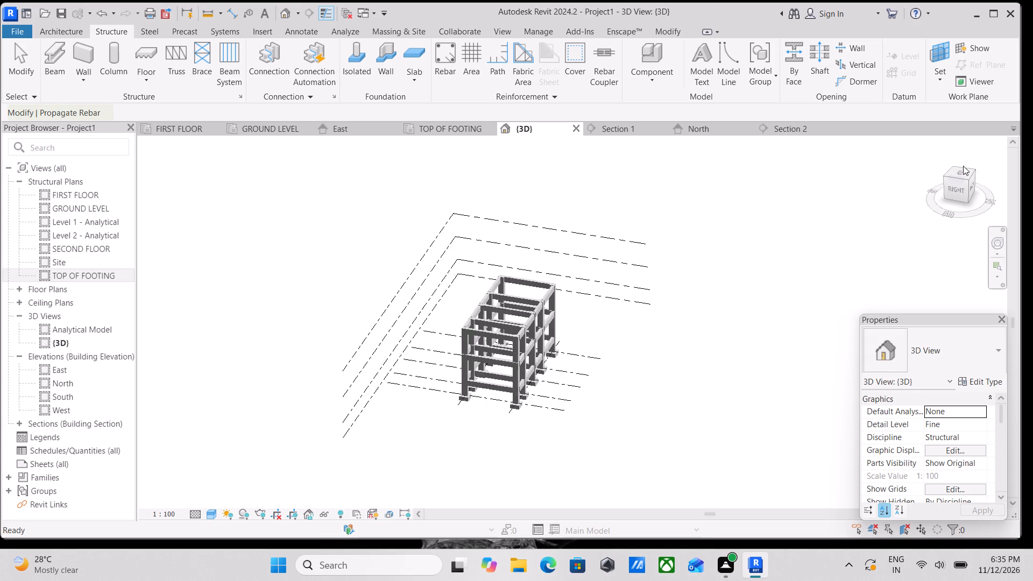
left_click(966, 192)
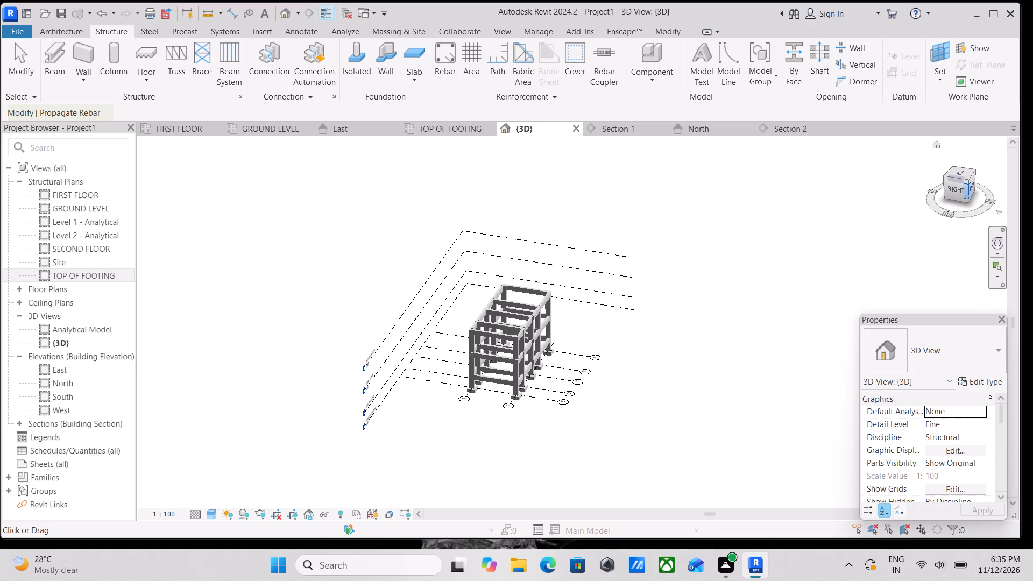
Examine the frame's storeys in 3D and check the GROUND LEVEL, East and FIRST FLOOR views for columns still lacking rebar.
scroll(537, 380, "up", 13)
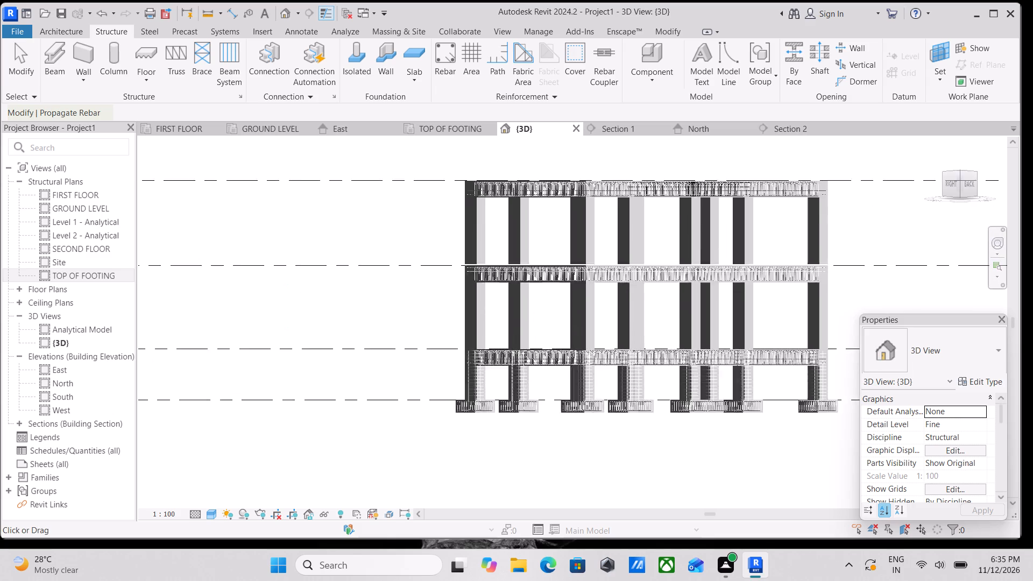
scroll(605, 347, "down", 12)
scroll(667, 325, "up", 8)
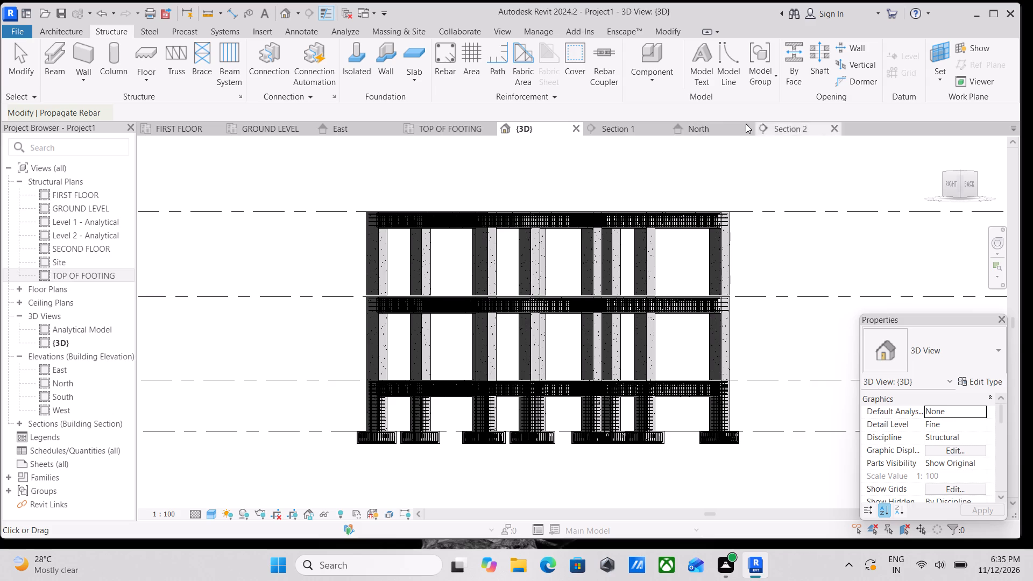
left_click(263, 125)
scroll(331, 143, "down", 2)
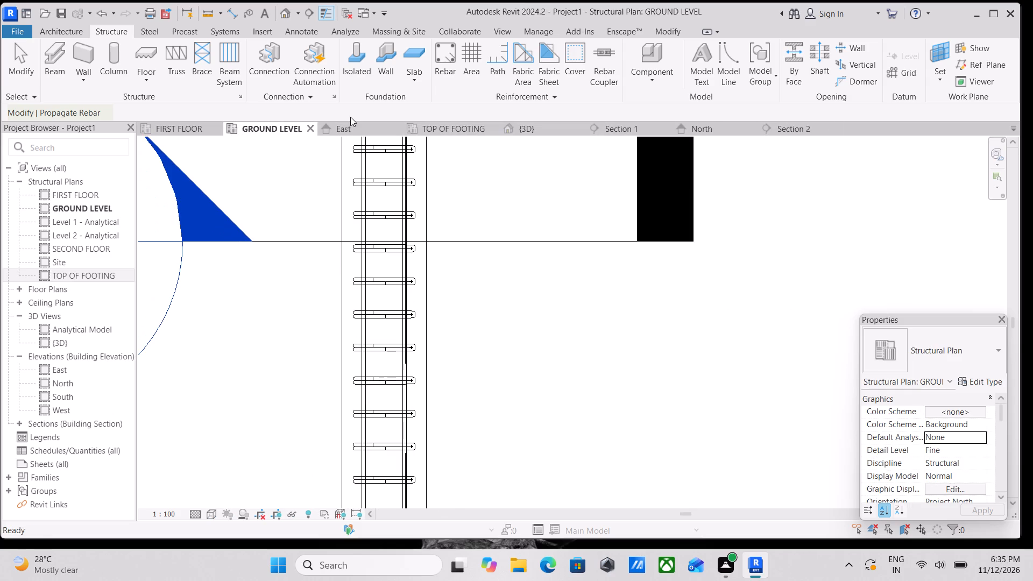
left_click(353, 126)
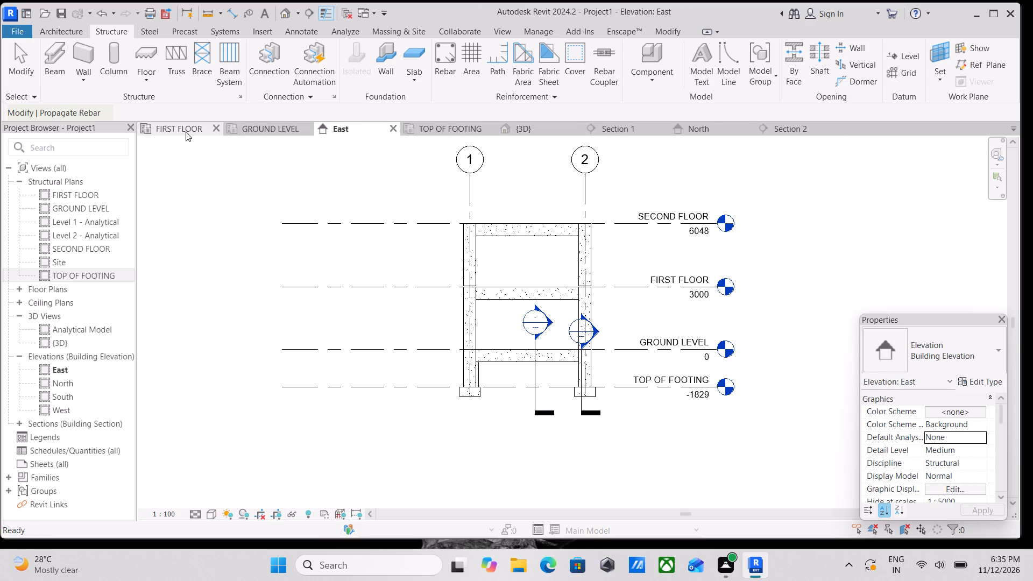
left_click(182, 129)
left_click(539, 132)
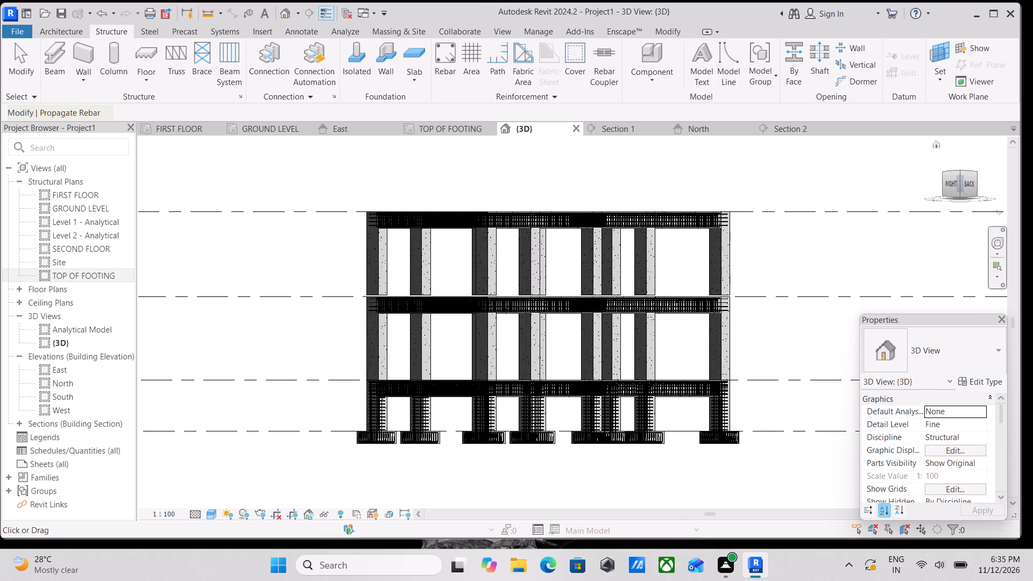
Examine the reinforced frame from above and from its left side to check its columns and beams.
left_click(960, 170)
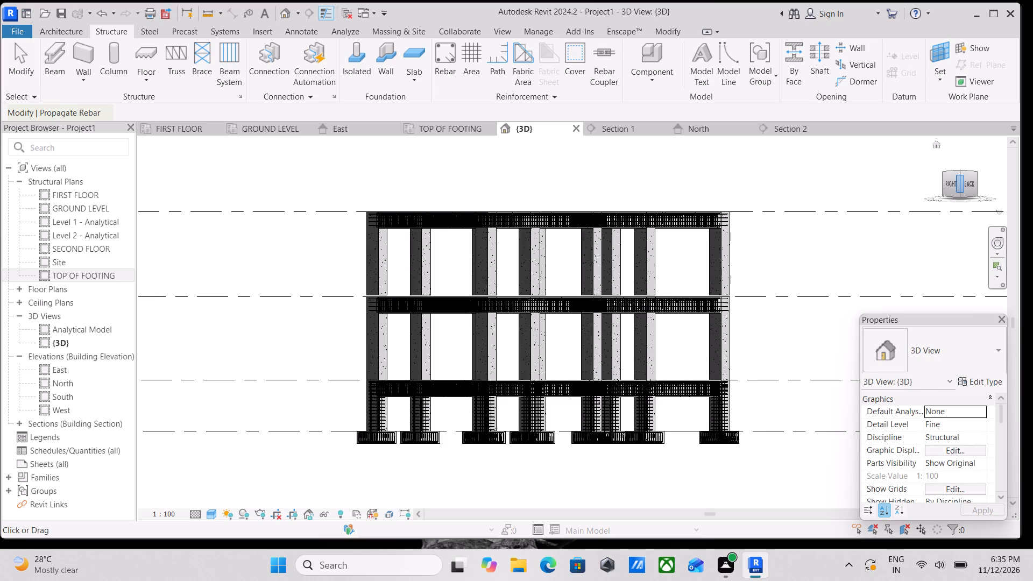
left_click(958, 172)
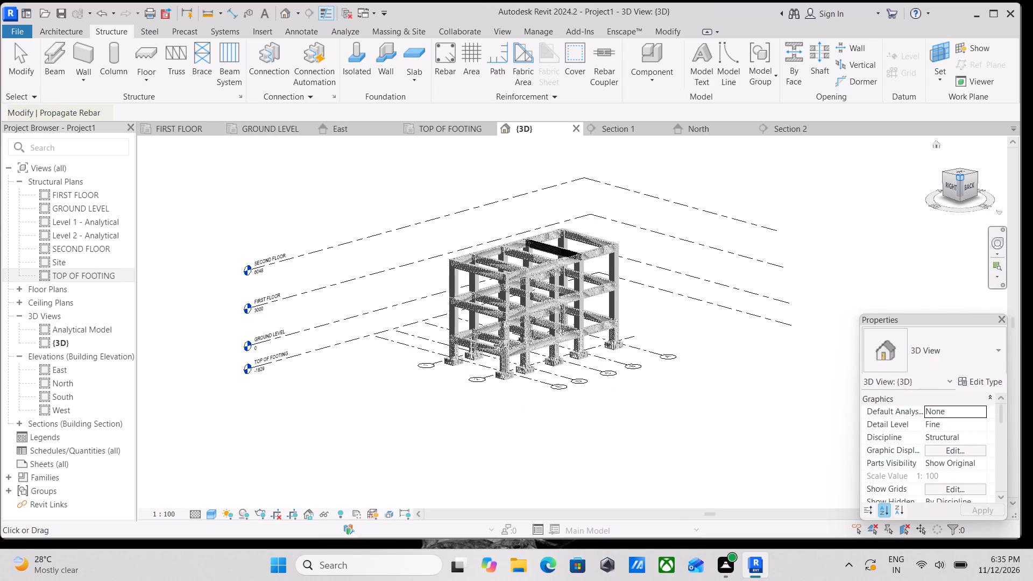
left_click(958, 173)
scroll(694, 384, "up", 2)
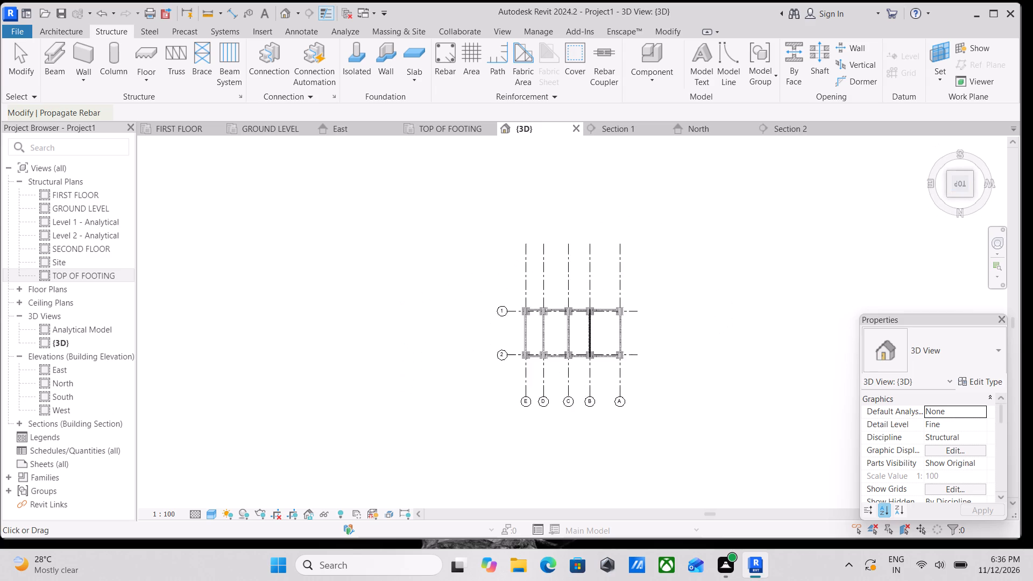
scroll(688, 385, "up", 11)
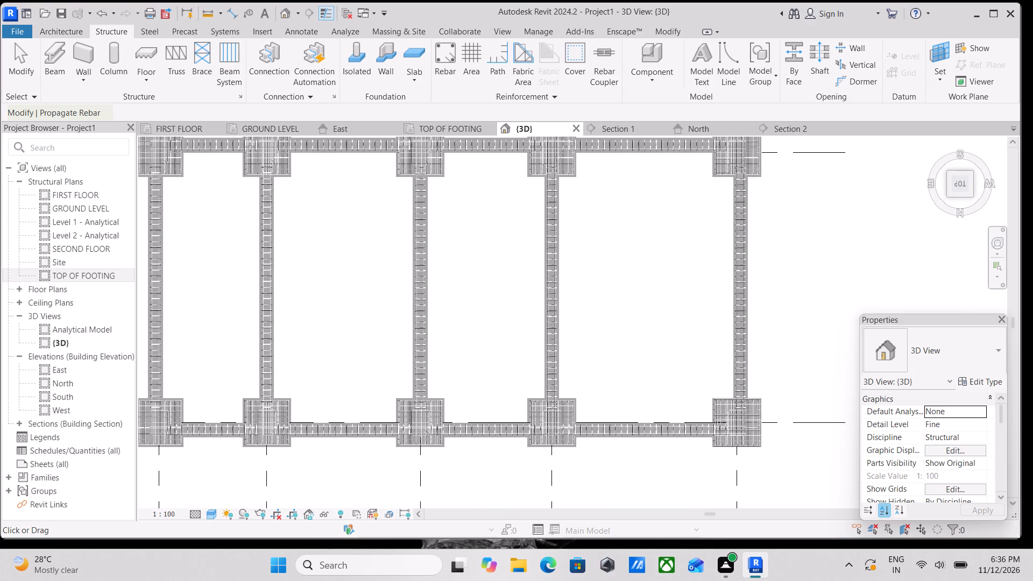
scroll(525, 359, "down", 7)
middle_click_drag(520, 359, 434, 338)
scroll(433, 338, "up", 4)
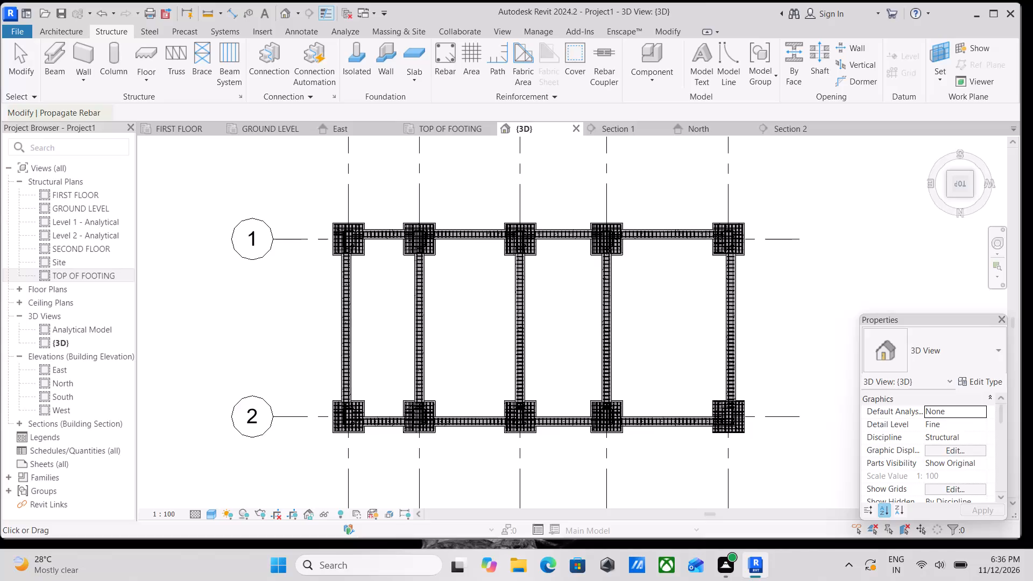
scroll(496, 322, "up", 3)
left_click(971, 186)
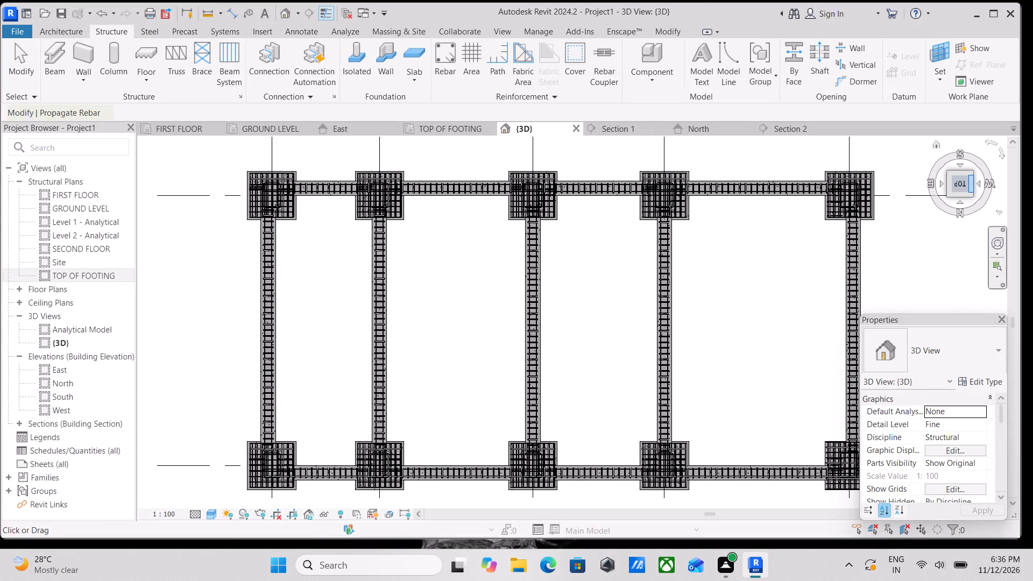
scroll(724, 351, "up", 1)
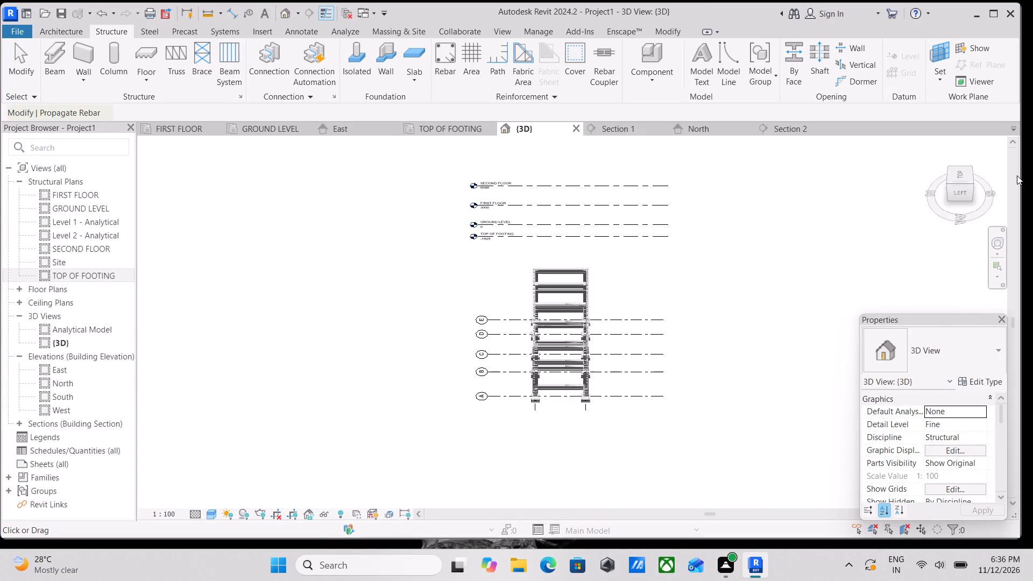
left_click(972, 186)
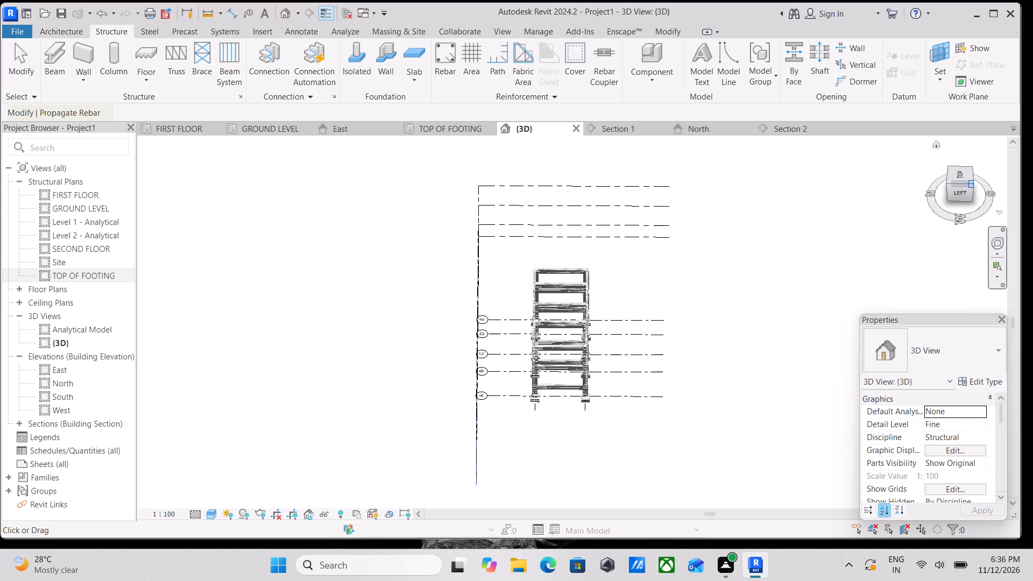
Examine the frame's columns and footings up close in 3D to compare reinforced and unreinforced column segments.
scroll(675, 406, "up", 4)
scroll(619, 407, "up", 6)
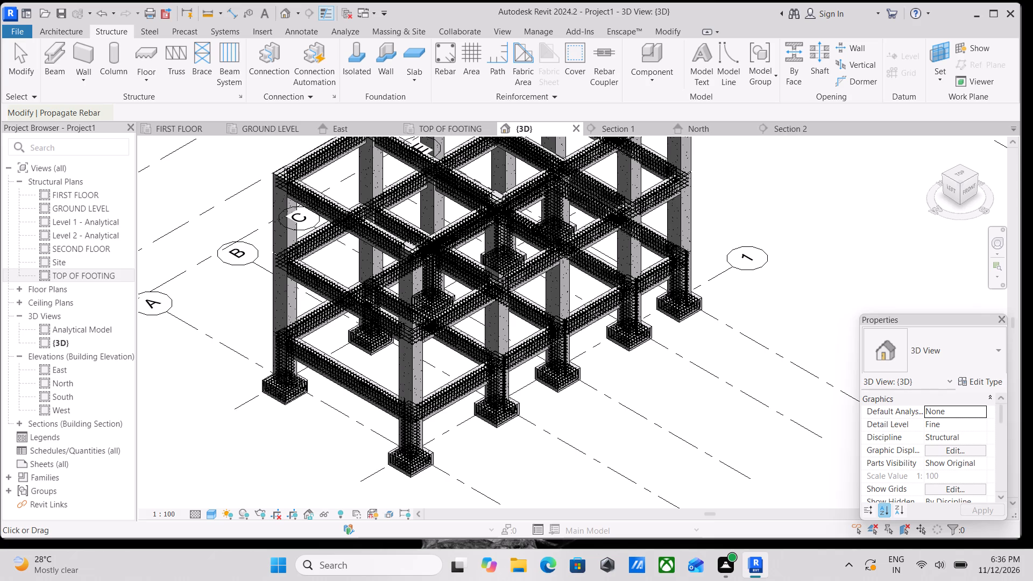
scroll(618, 407, "up", 3)
scroll(464, 405, "up", 2)
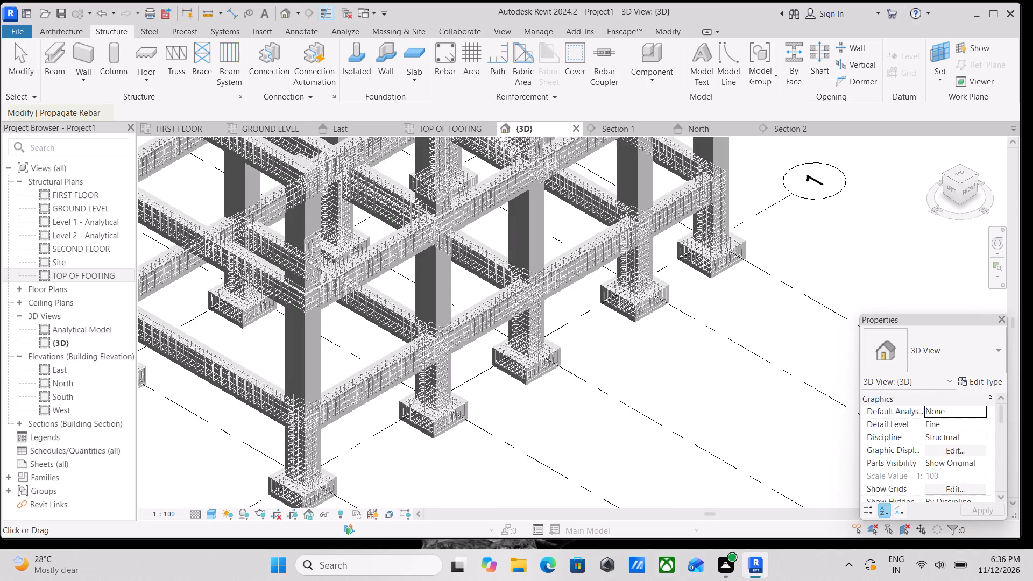
scroll(450, 260, "up", 1)
scroll(450, 260, "down", 11)
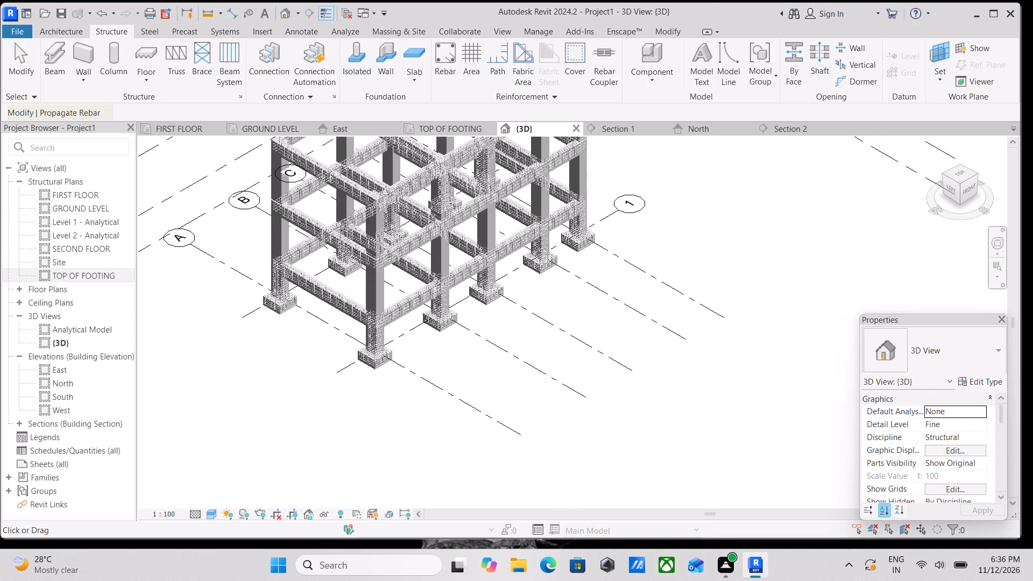
middle_click_drag(531, 373, 514, 494)
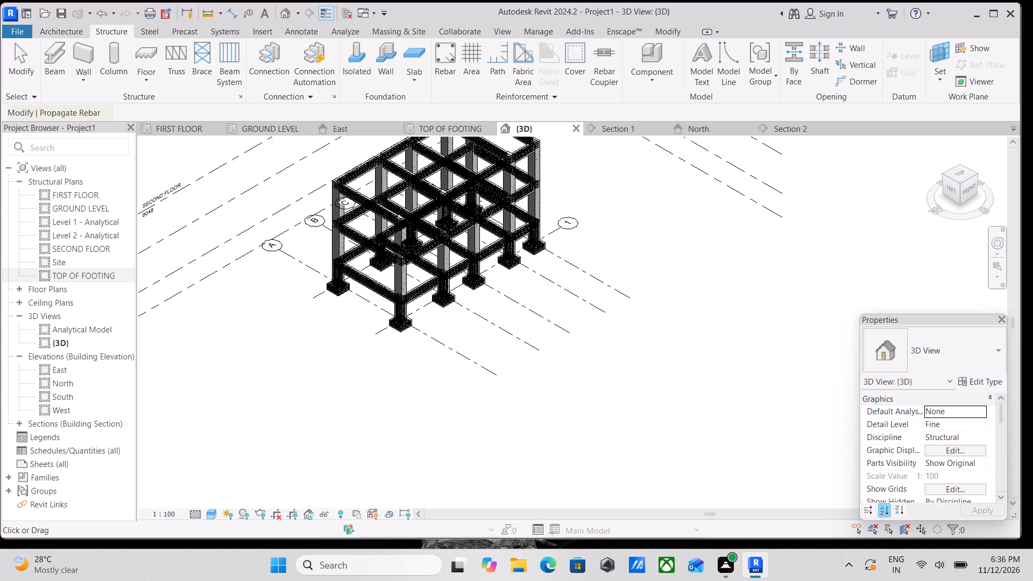
scroll(542, 358, "up", 3)
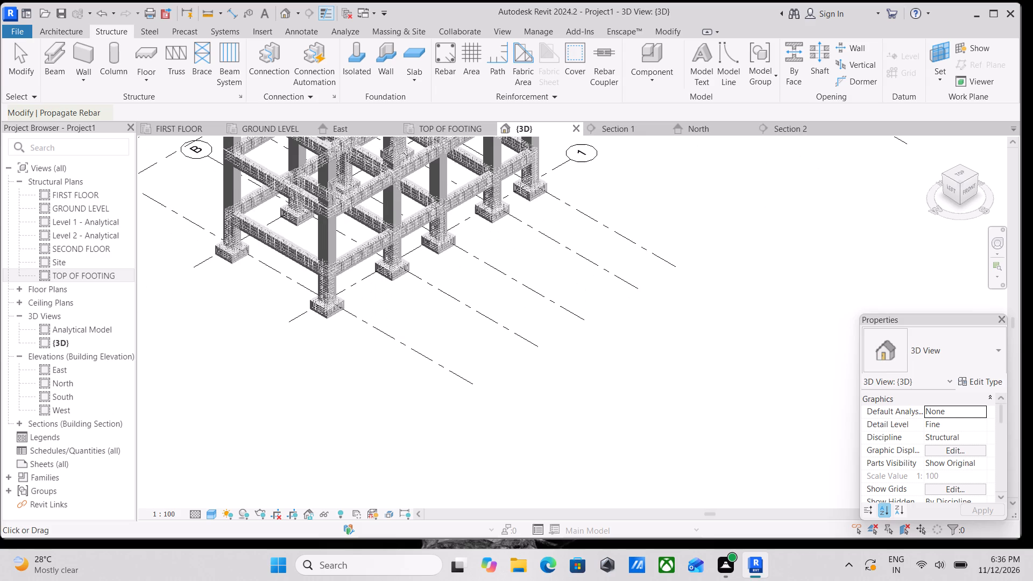
middle_click_drag(543, 358, 569, 508)
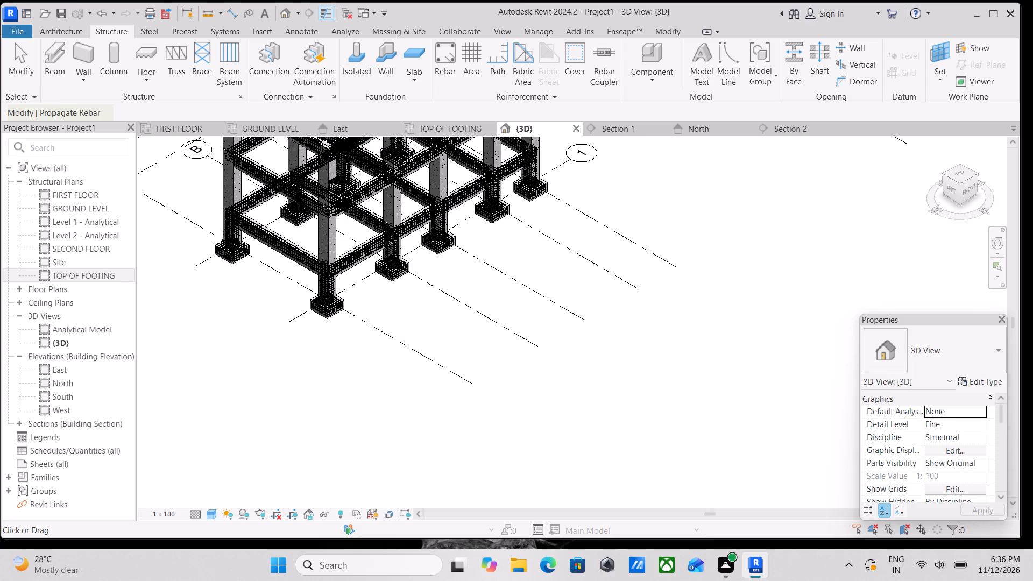
Review the TOP OF FOOTING, GROUND LEVEL, East and 3D views for a suitable place to work on the column reinforcement.
left_click(438, 125)
scroll(382, 342, "up", 3)
scroll(360, 302, "up", 3)
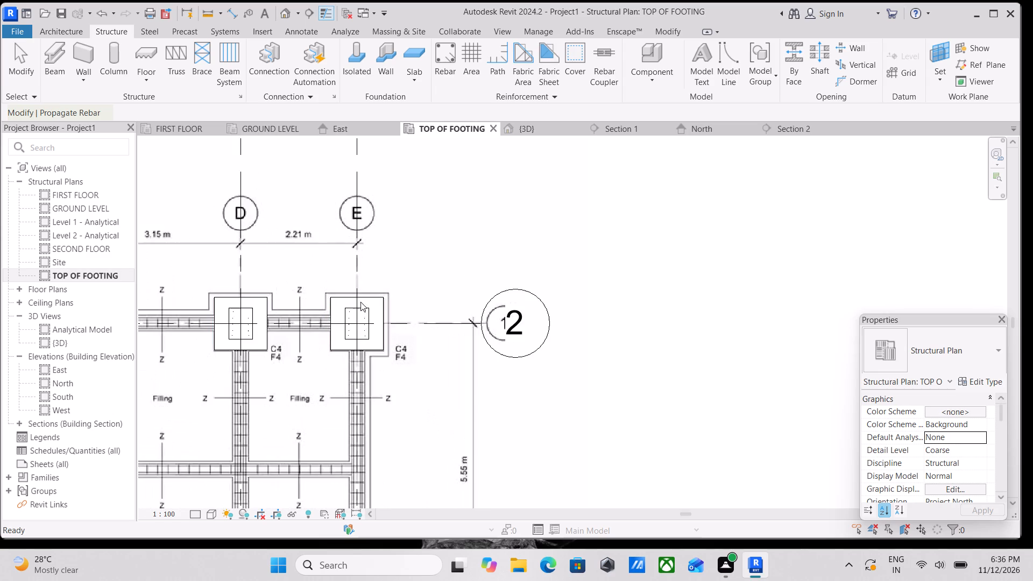
scroll(356, 329, "up", 1)
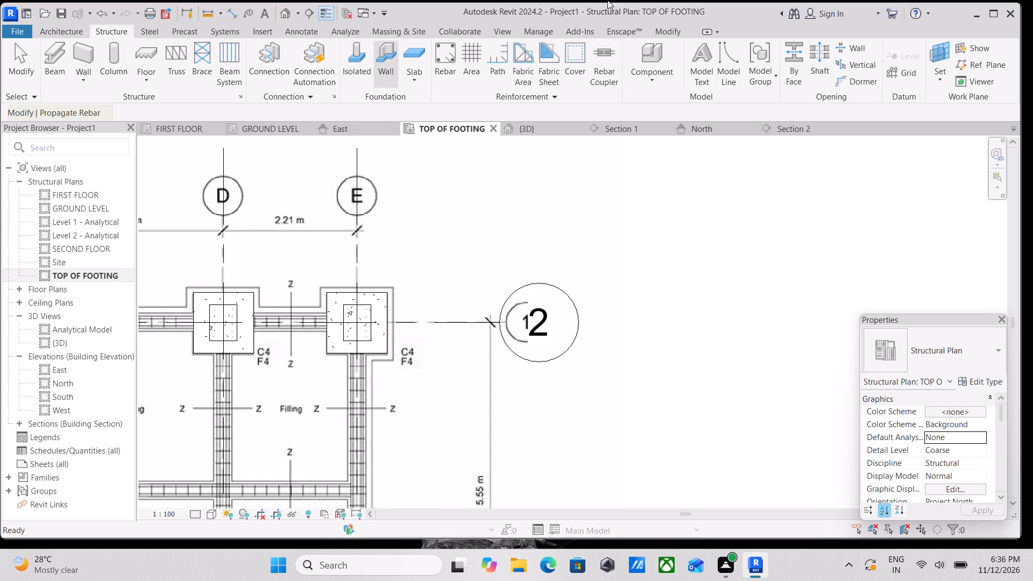
left_click(273, 129)
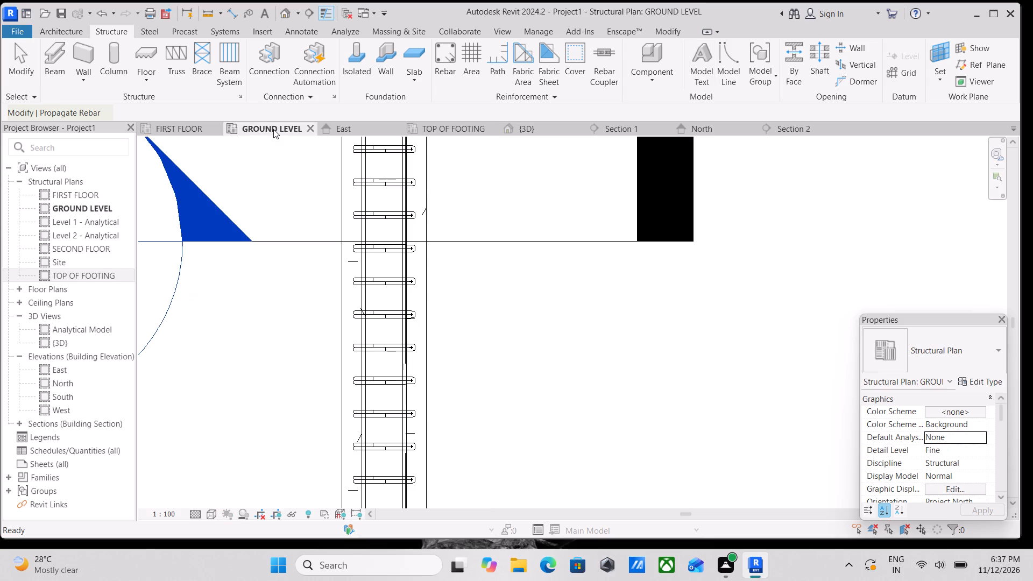
scroll(430, 195, "down", 2)
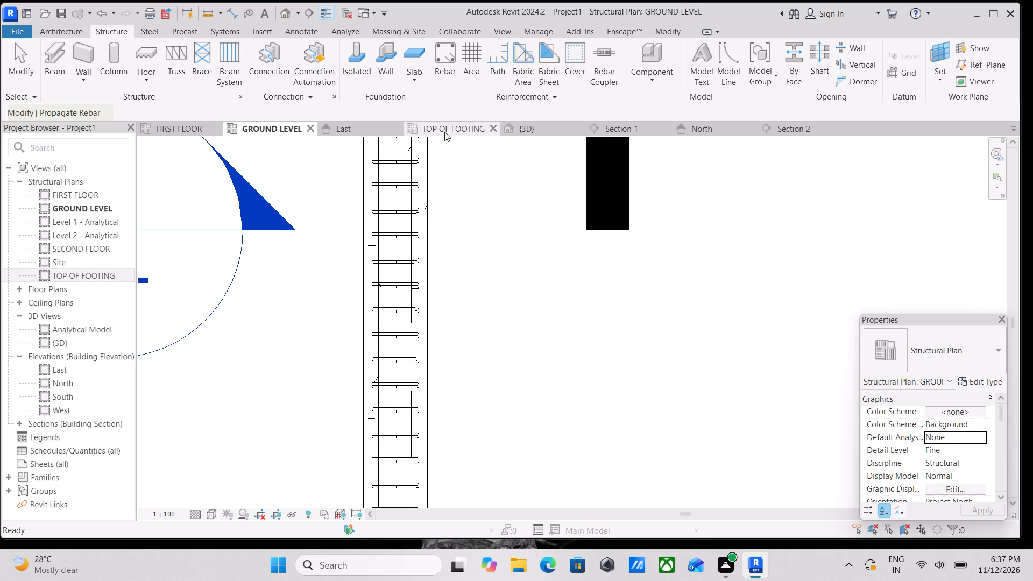
left_click(362, 127)
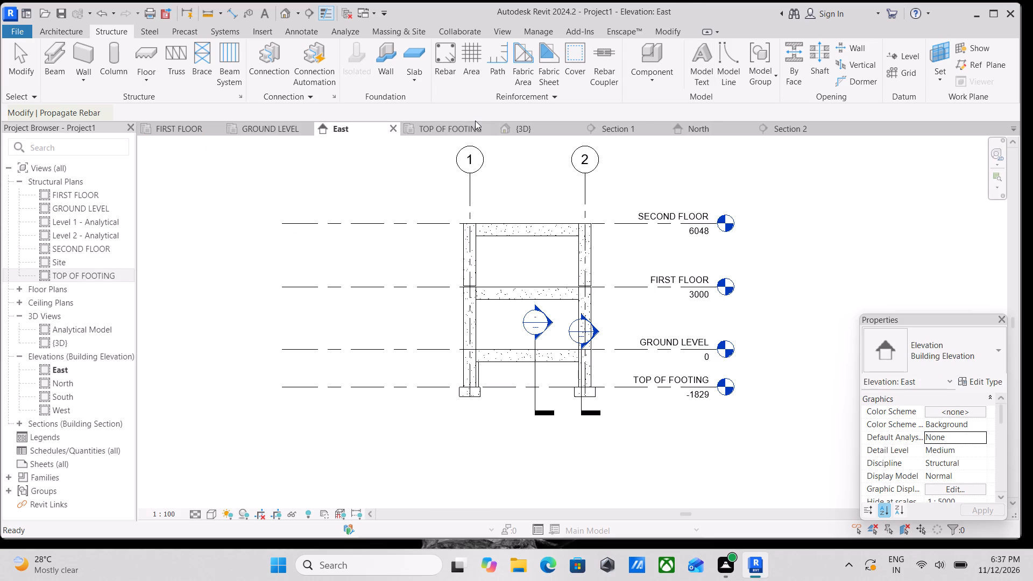
left_click(475, 121)
left_click(455, 127)
scroll(466, 153, "down", 2)
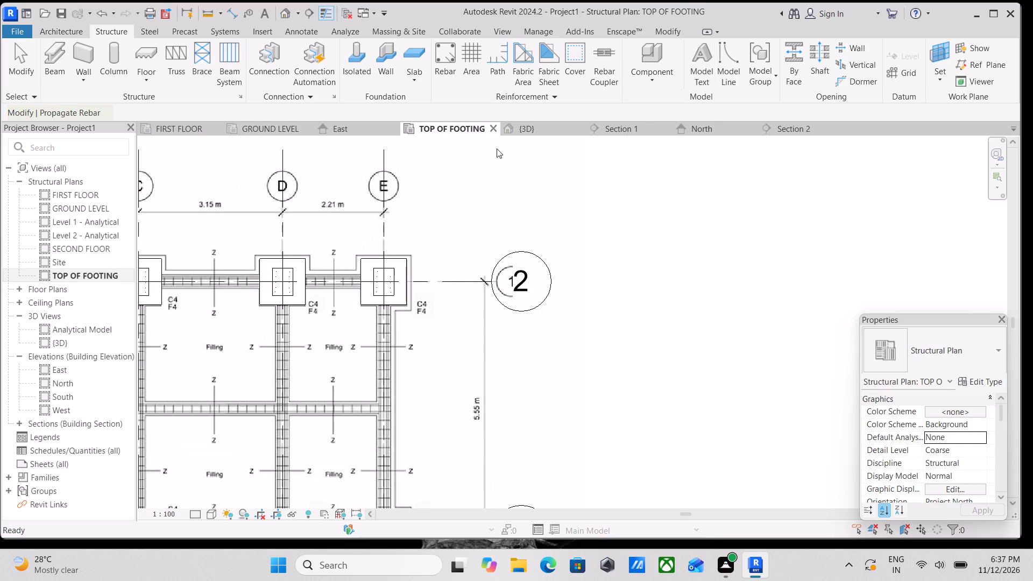
left_click(526, 128)
scroll(526, 128, "down", 1)
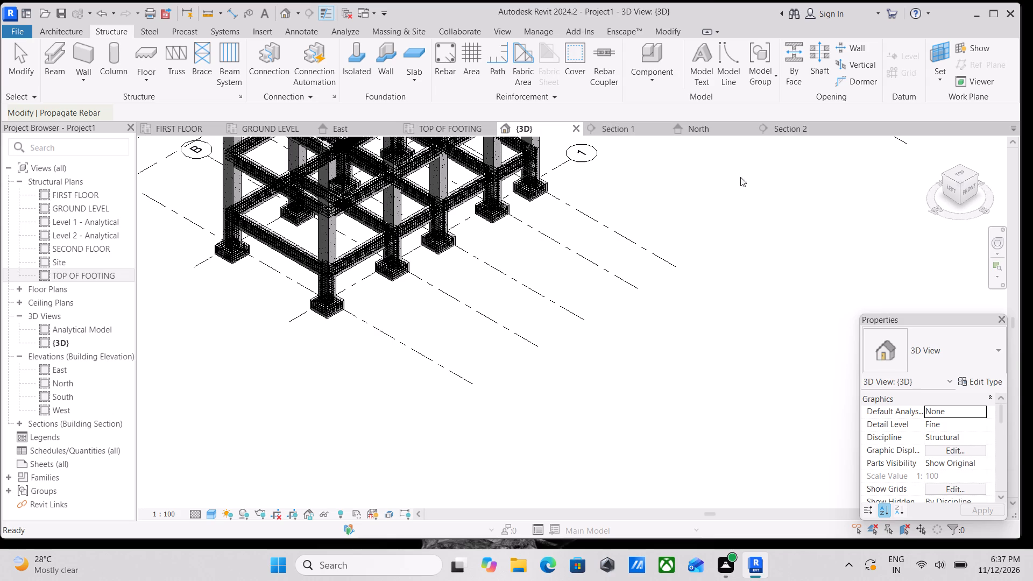
left_click(966, 174)
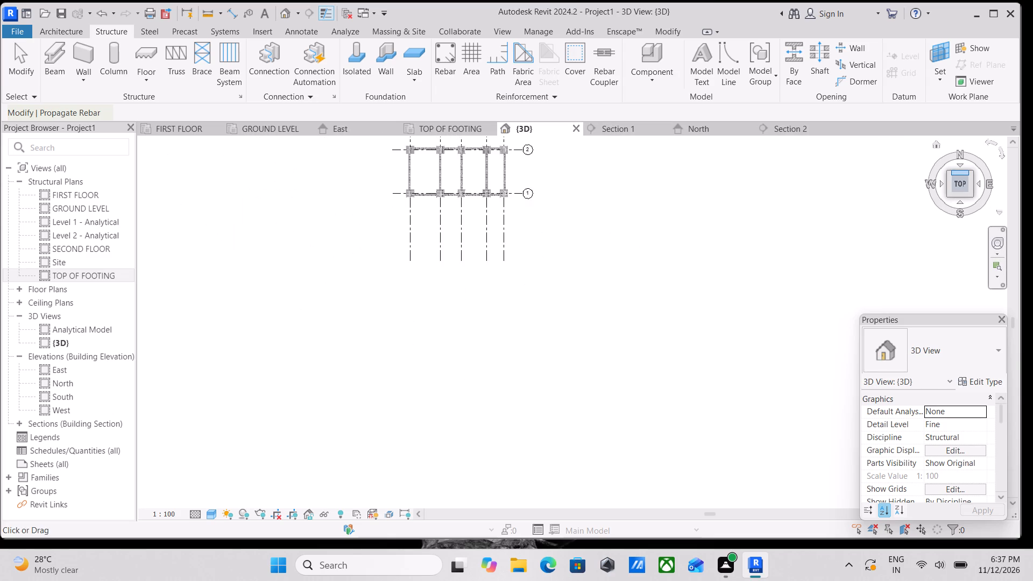
Draw a short building section across the column at grids A and 1 in the FIRST FLOOR plan, parallel to grid 1.
double_click(83, 196)
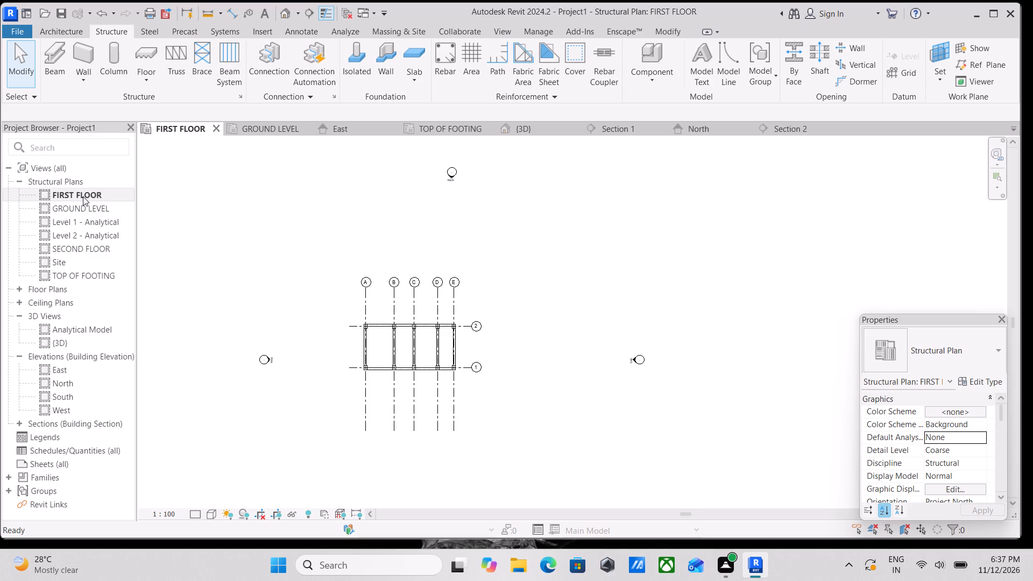
scroll(83, 196, "up", 2)
scroll(457, 362, "up", 3)
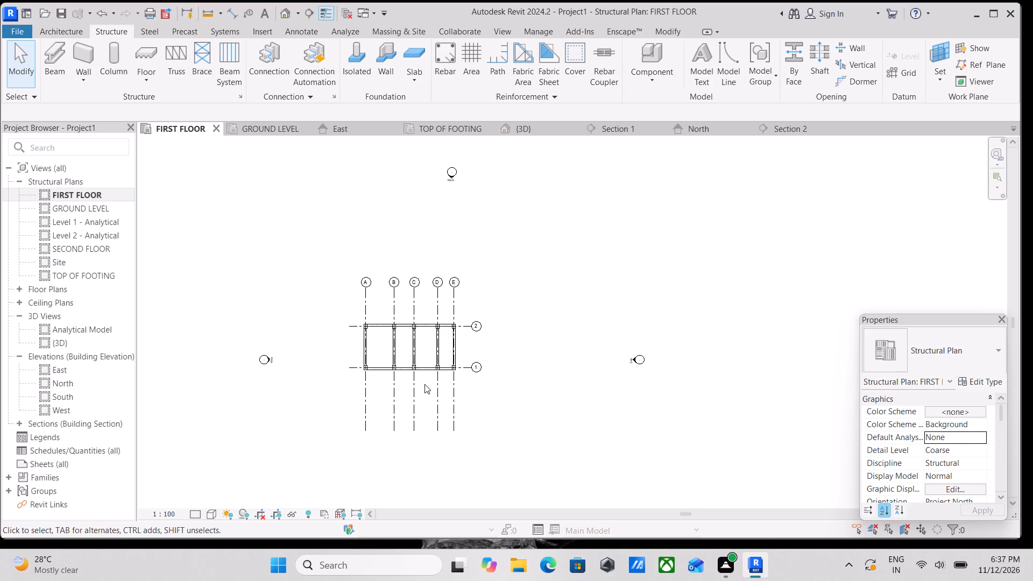
scroll(424, 384, "up", 8)
scroll(278, 377, "up", 2)
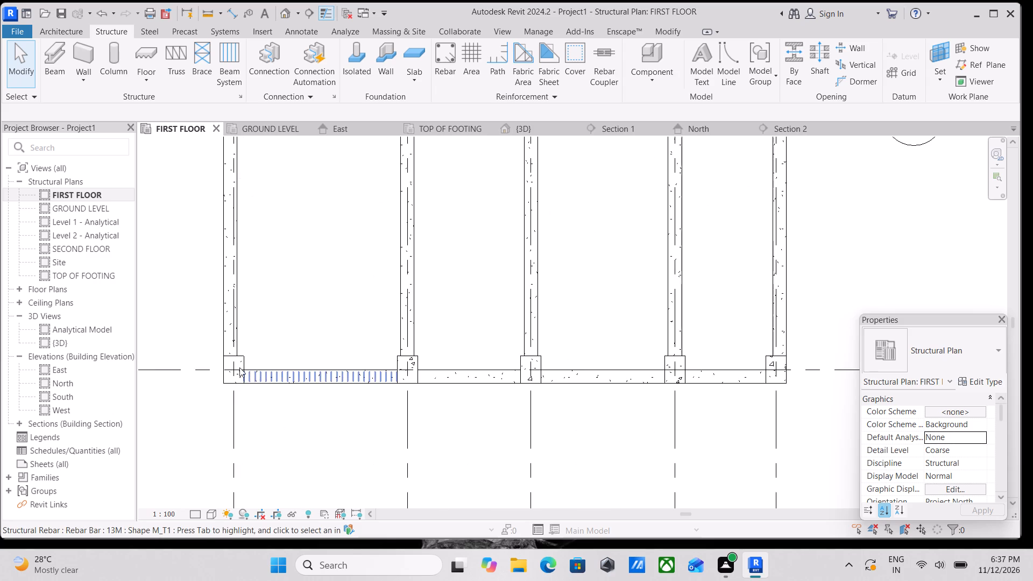
scroll(239, 367, "up", 2)
middle_click_drag(239, 367, 301, 349)
scroll(293, 351, "up", 1)
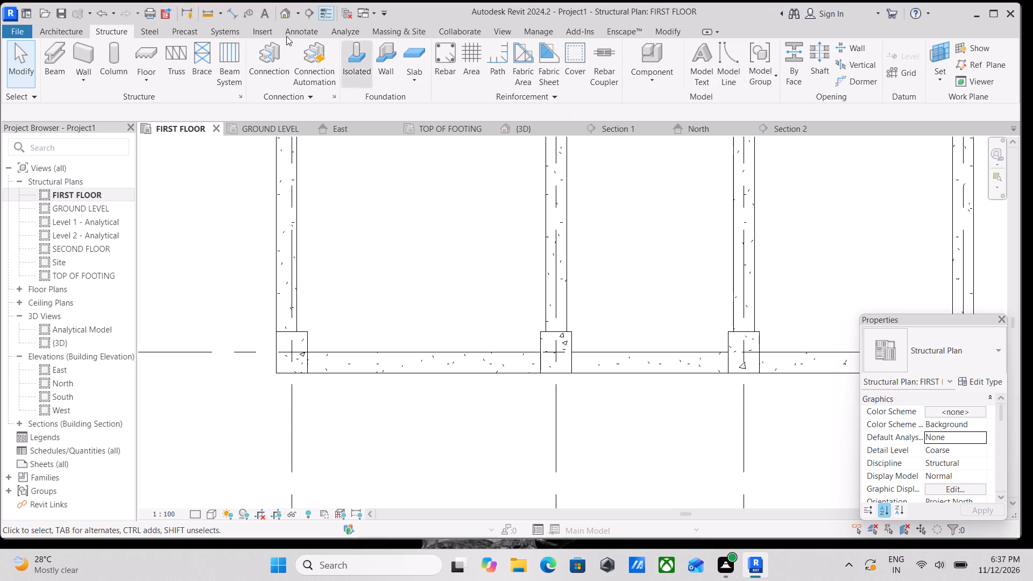
left_click(308, 13)
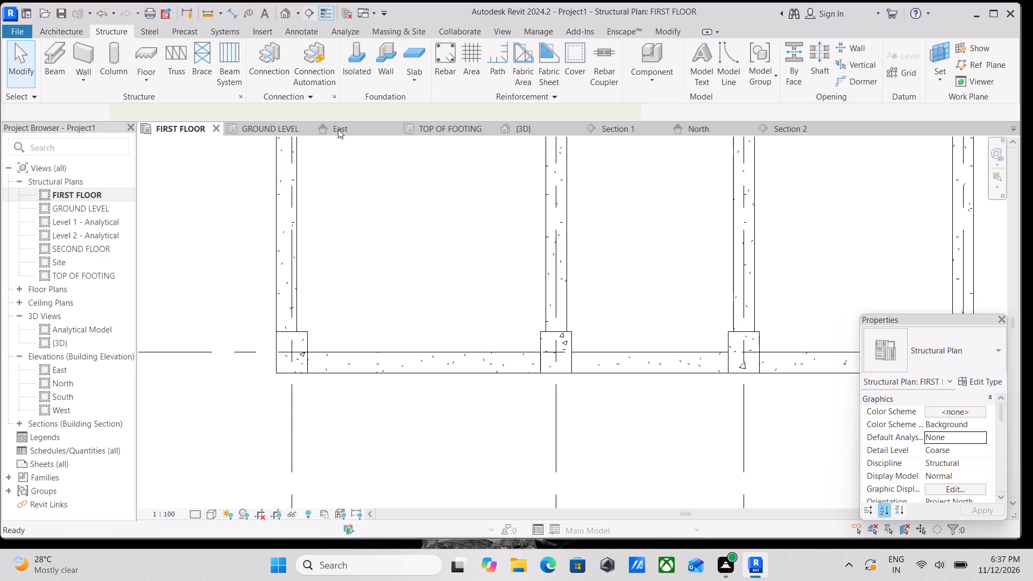
scroll(309, 323, "up", 4)
left_click(231, 351)
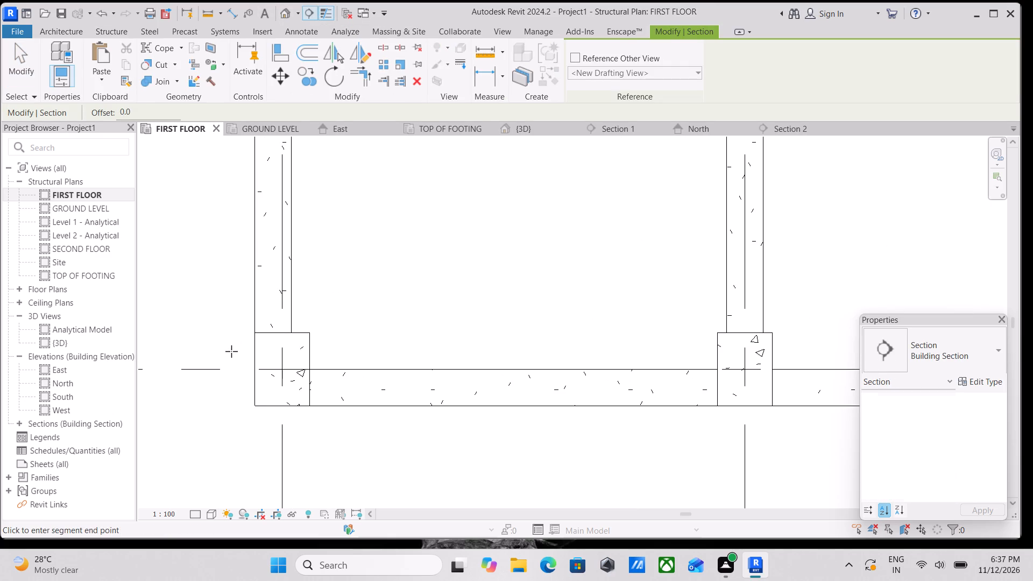
left_click(336, 356)
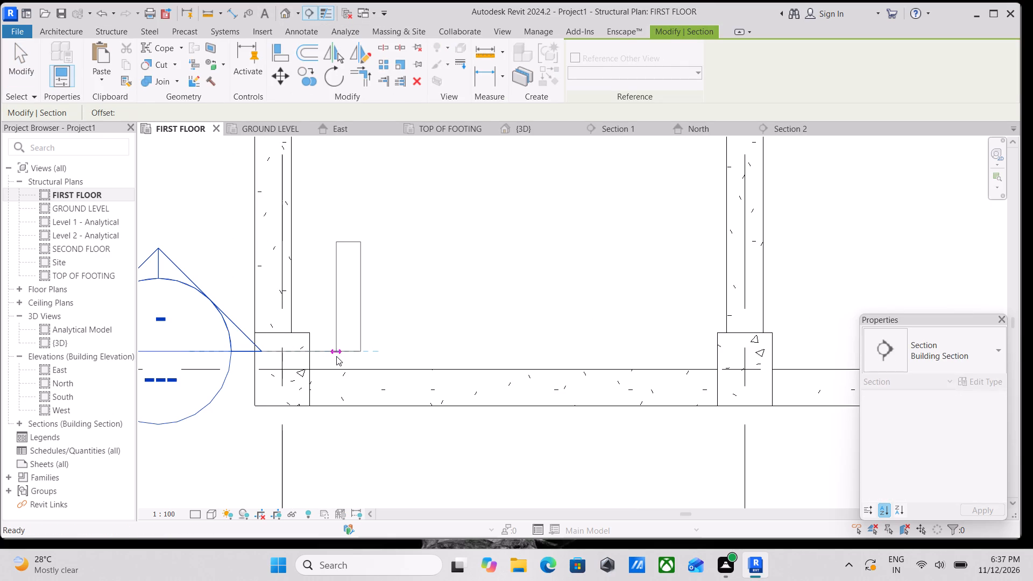
Move the new section line in the FIRST FLOOR plan to just inside the outer face of the column at grids A and 1.
scroll(303, 369, "down", 2)
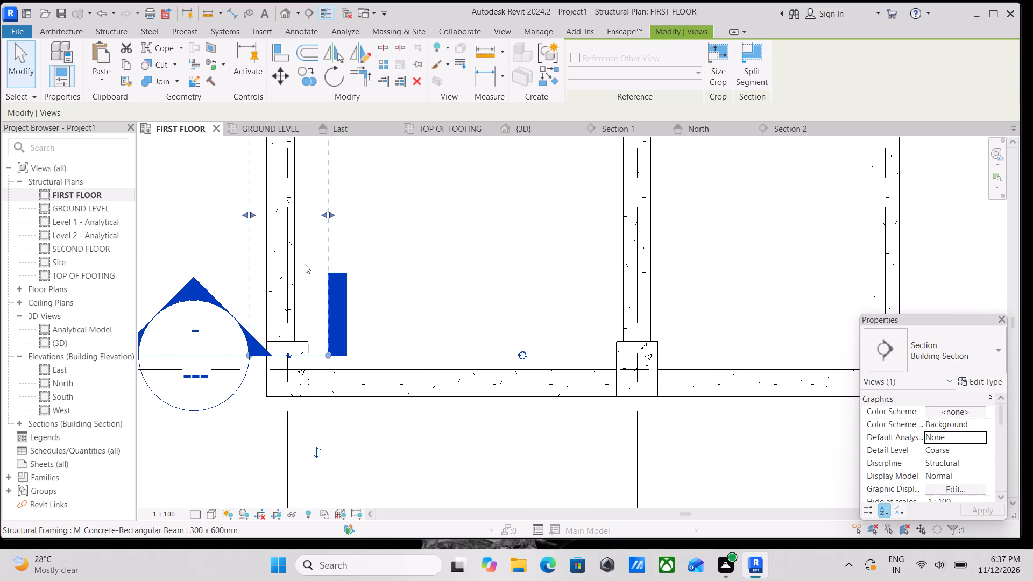
scroll(305, 264, "down", 4)
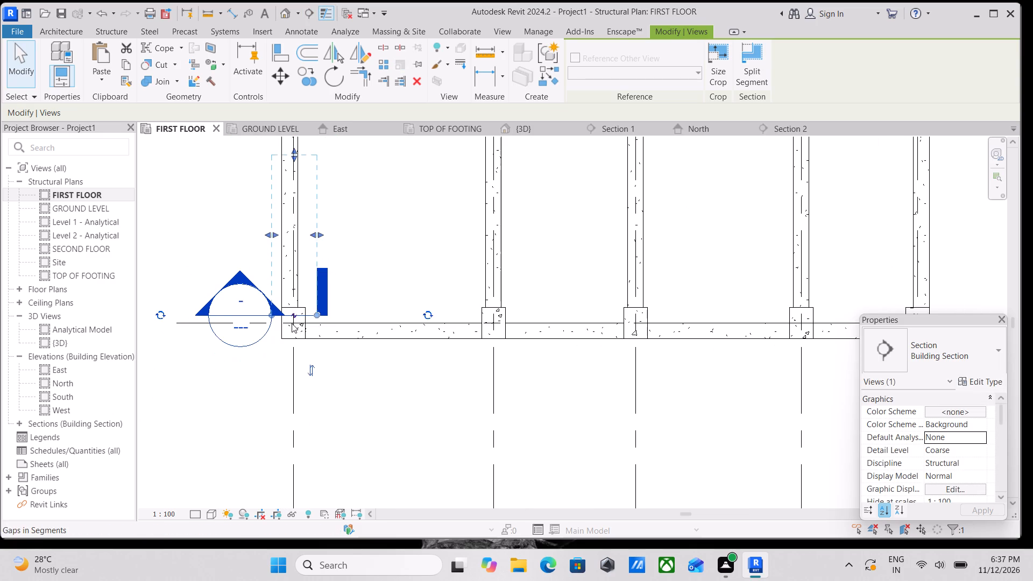
left_click(236, 285)
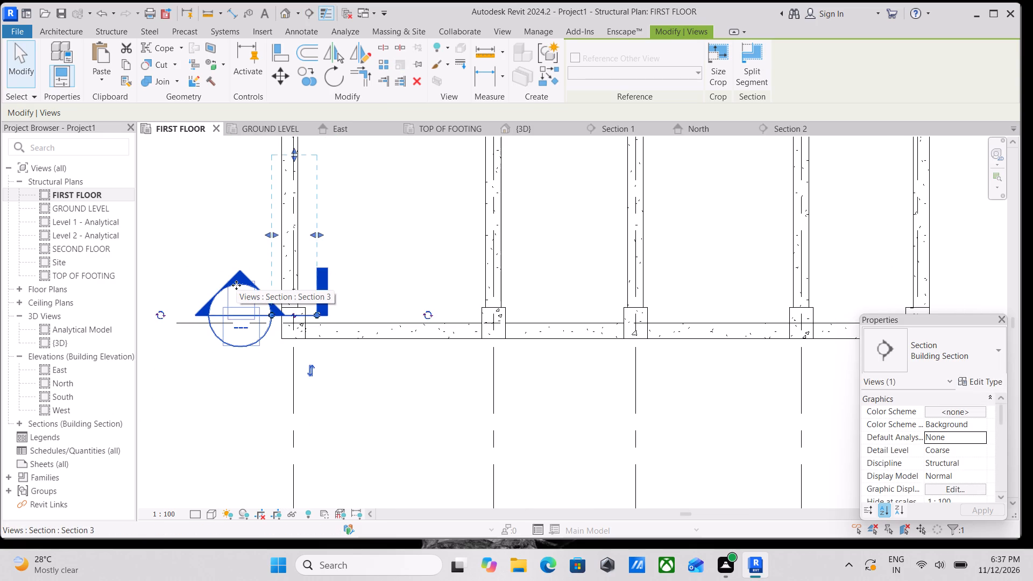
key("Down")
key("Down")
key("Down")
key("Down")
key("Down")
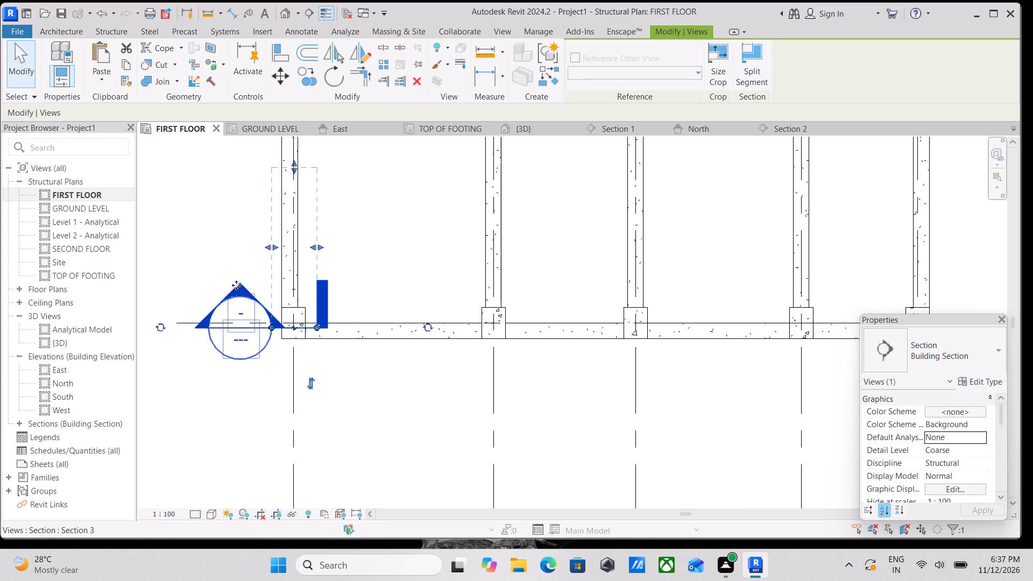
key("Down")
key("Down")
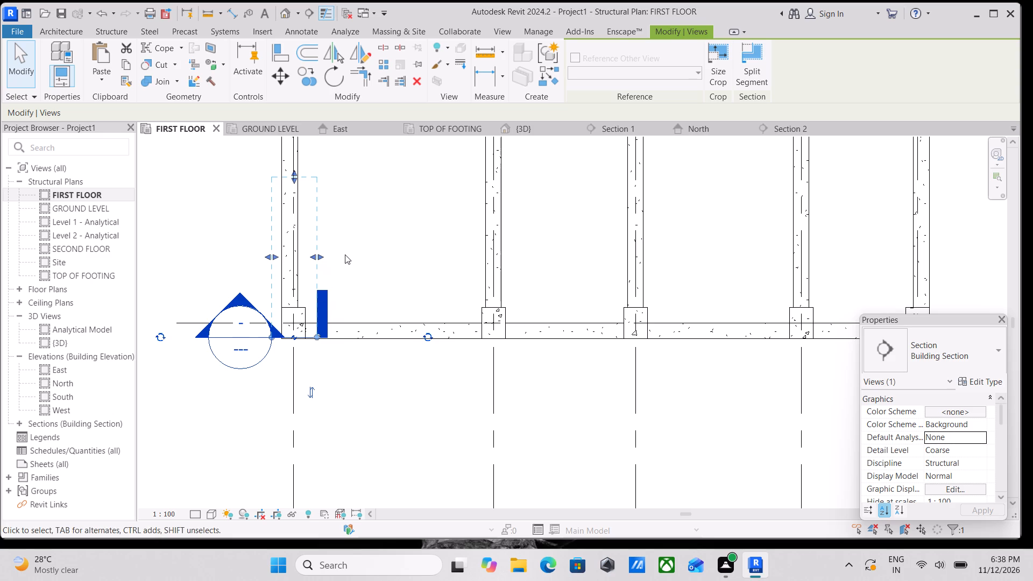
Shorten the section line so its tail ends just past the column's inner face.
scroll(319, 337, "up", 10)
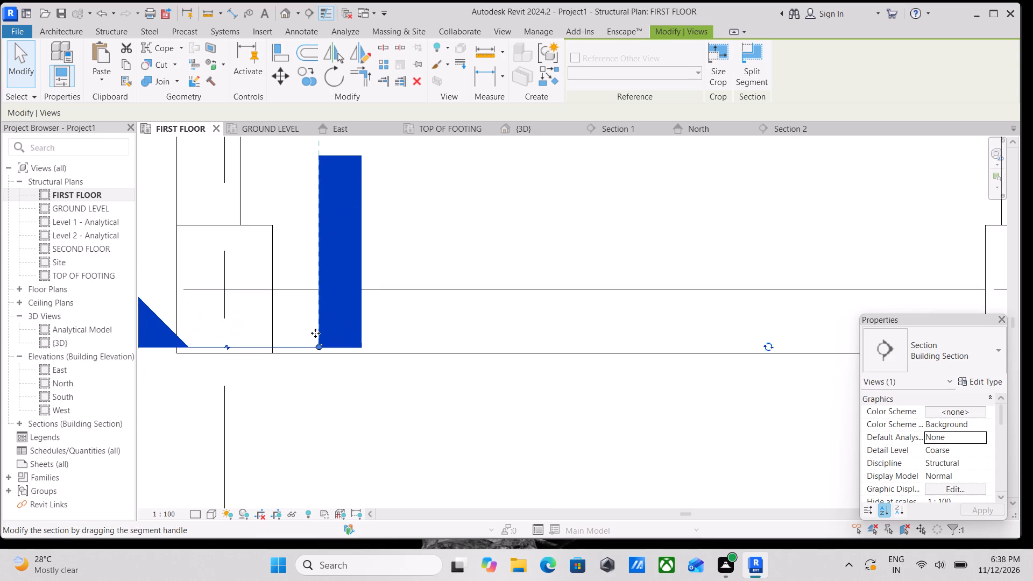
scroll(315, 333, "up", 3)
left_click_drag(321, 351, 261, 354)
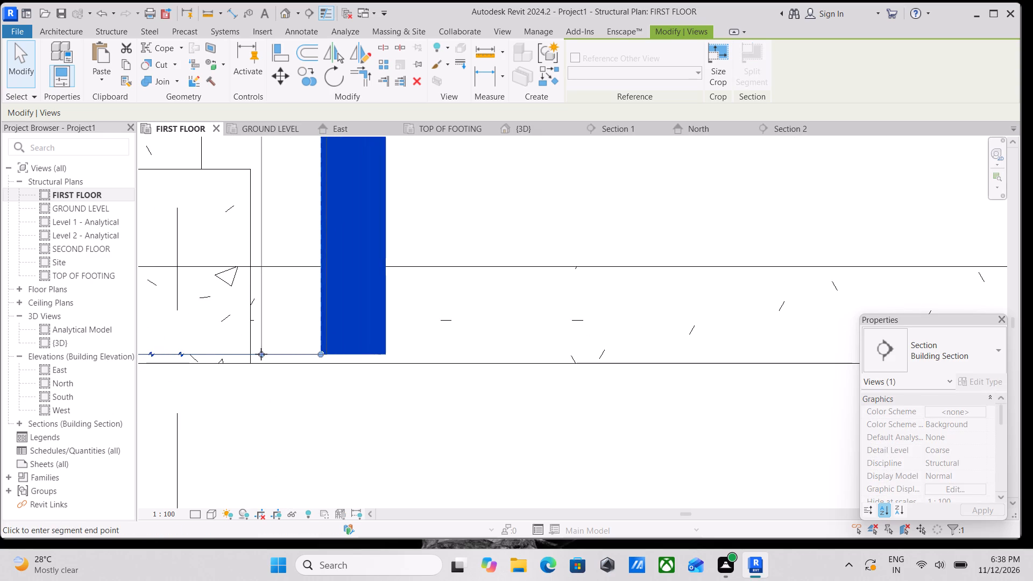
left_click_drag(261, 354, 259, 354)
scroll(259, 354, "down", 4)
middle_click_drag(259, 354, 300, 405)
scroll(308, 394, "down", 2)
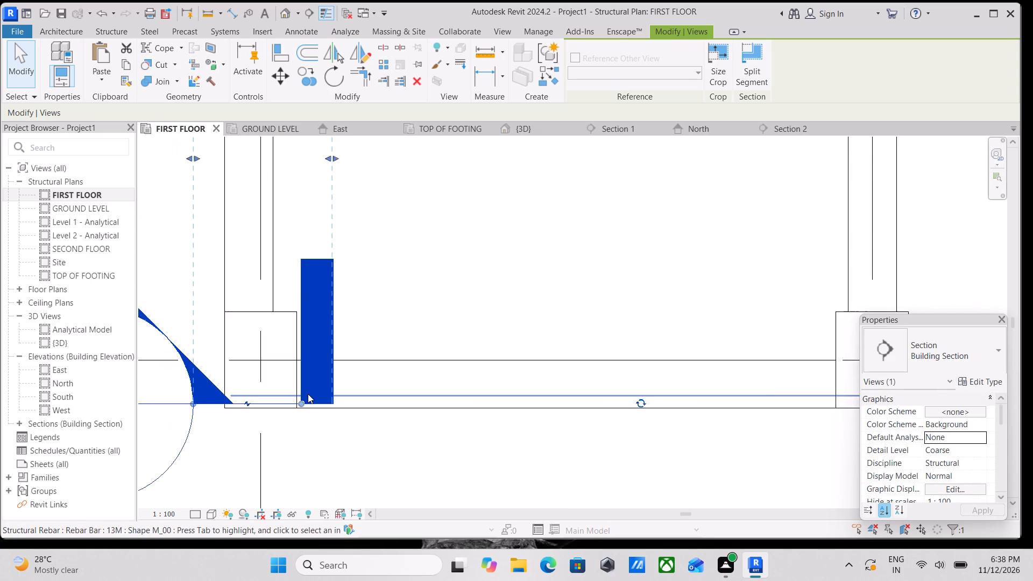
Reduce the section's view depth and side extents so its boundary fits within the corner column's outline.
scroll(307, 394, "down", 3)
middle_click_drag(307, 394, 326, 443)
scroll(295, 182, "up", 3)
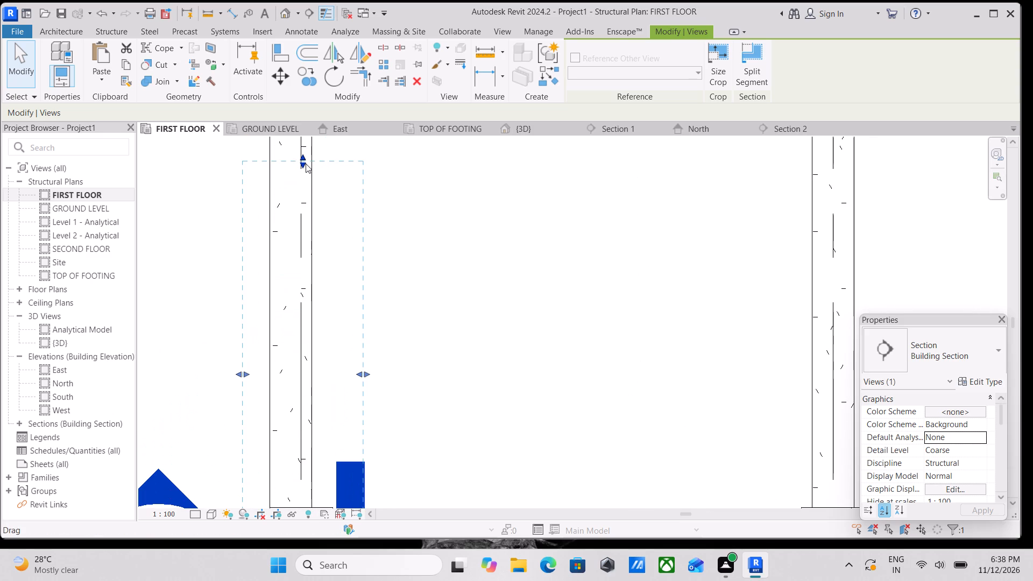
left_click_drag(304, 162, 298, 392)
scroll(299, 396, "down", 1)
middle_click_drag(299, 396, 310, 252)
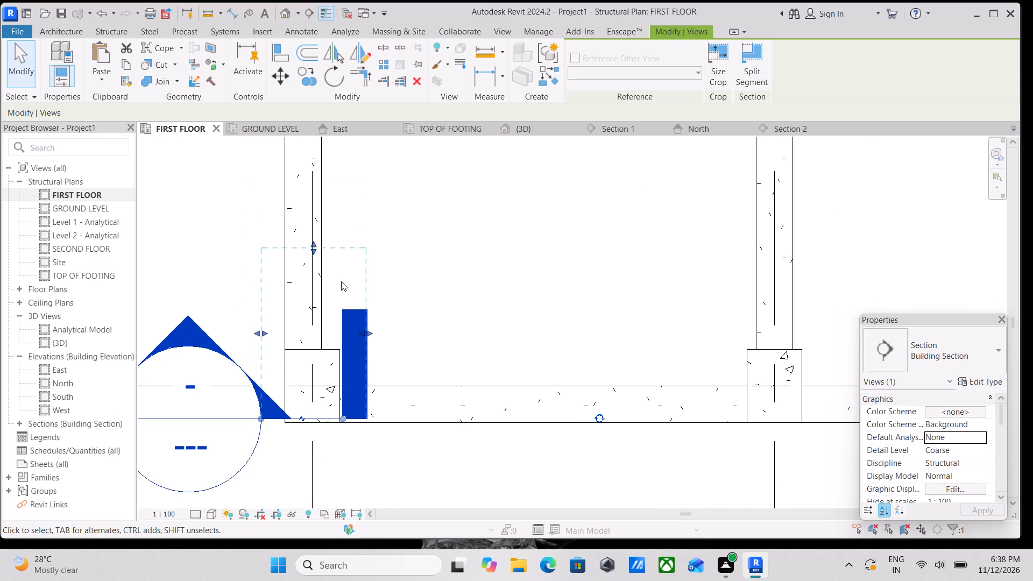
scroll(357, 374, "up", 2)
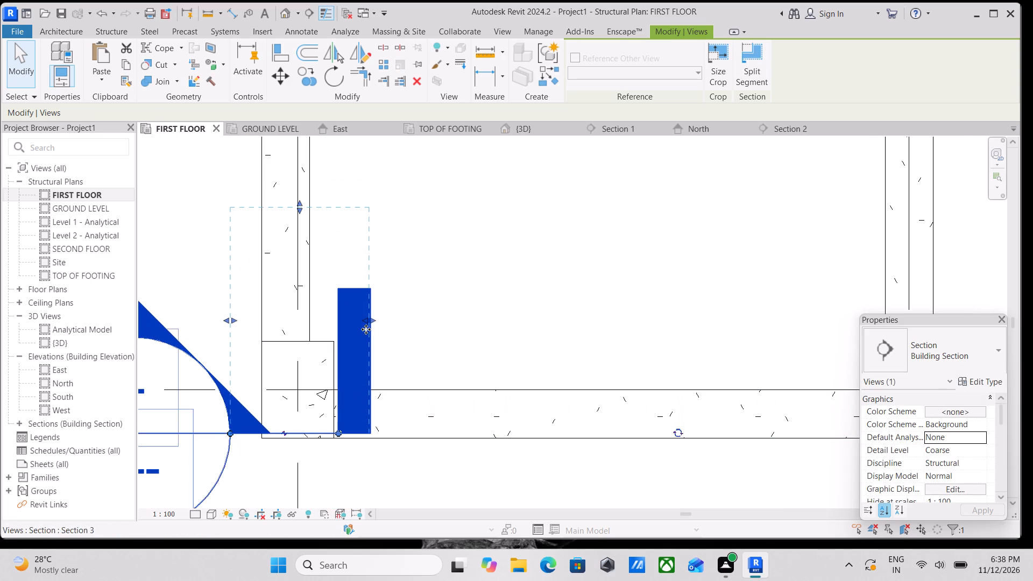
left_click_drag(365, 319, 326, 328)
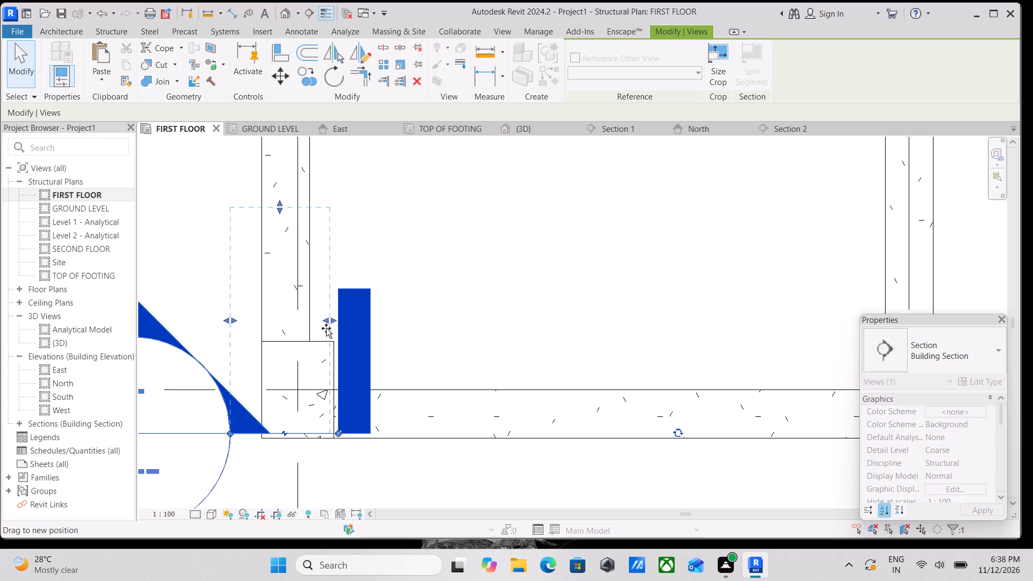
left_click_drag(326, 328, 328, 330)
left_click_drag(277, 207, 278, 249)
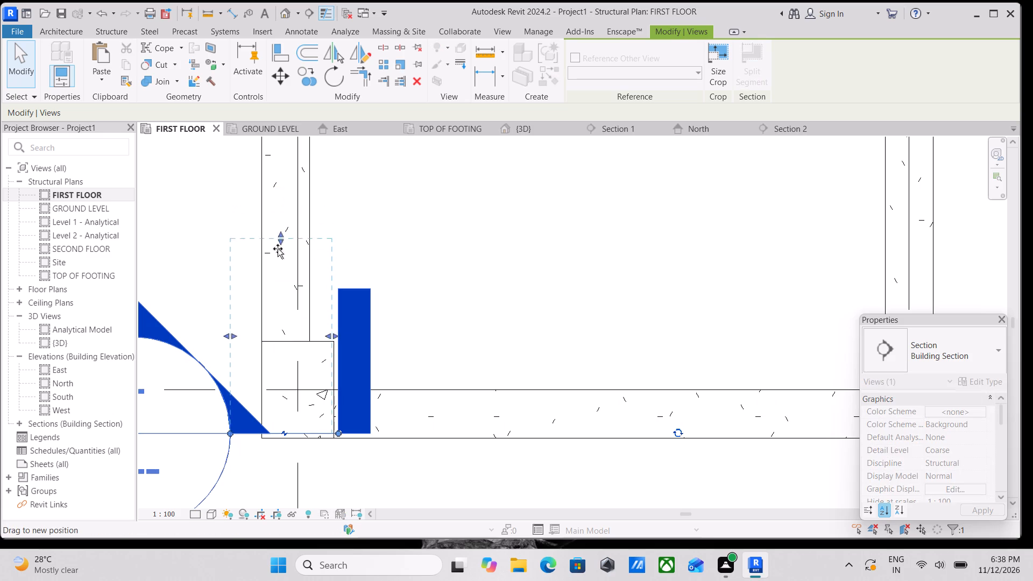
left_click_drag(278, 249, 292, 350)
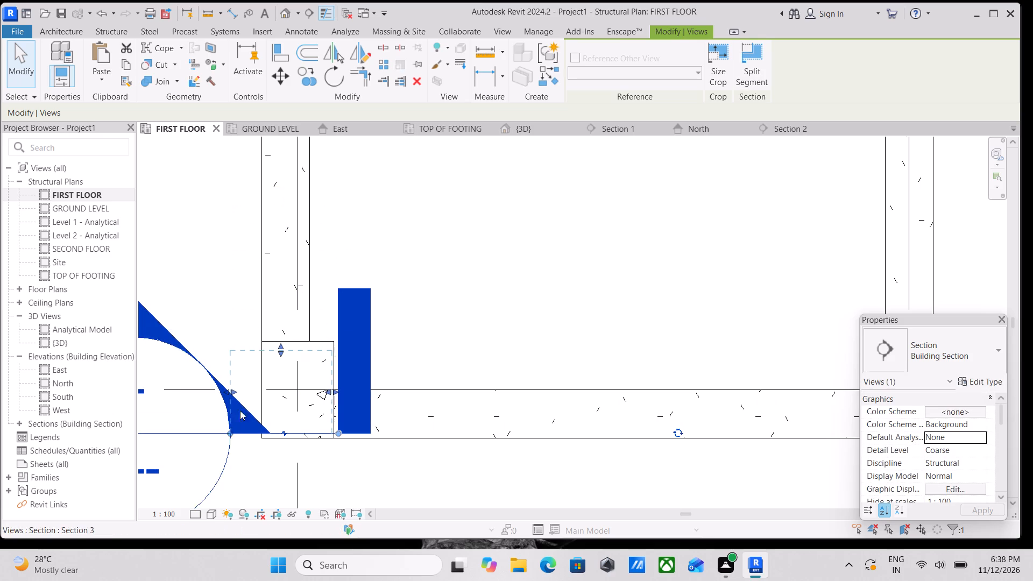
left_click_drag(235, 389, 274, 389)
Open the view of the new section from its mark in the plan.
scroll(274, 389, "up", 2)
middle_click_drag(286, 382, 274, 382)
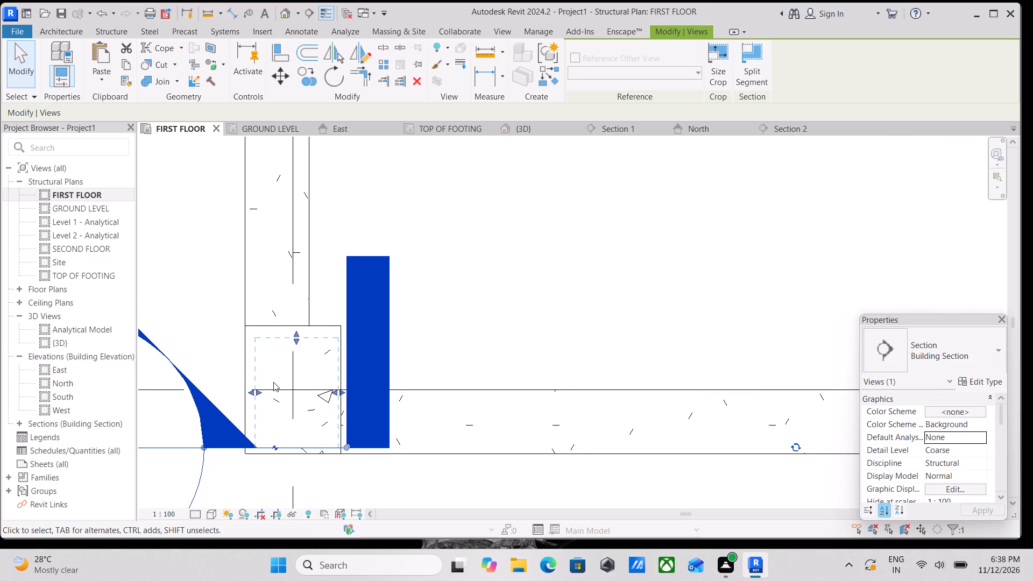
scroll(273, 382, "up", 3)
scroll(273, 382, "down", 2)
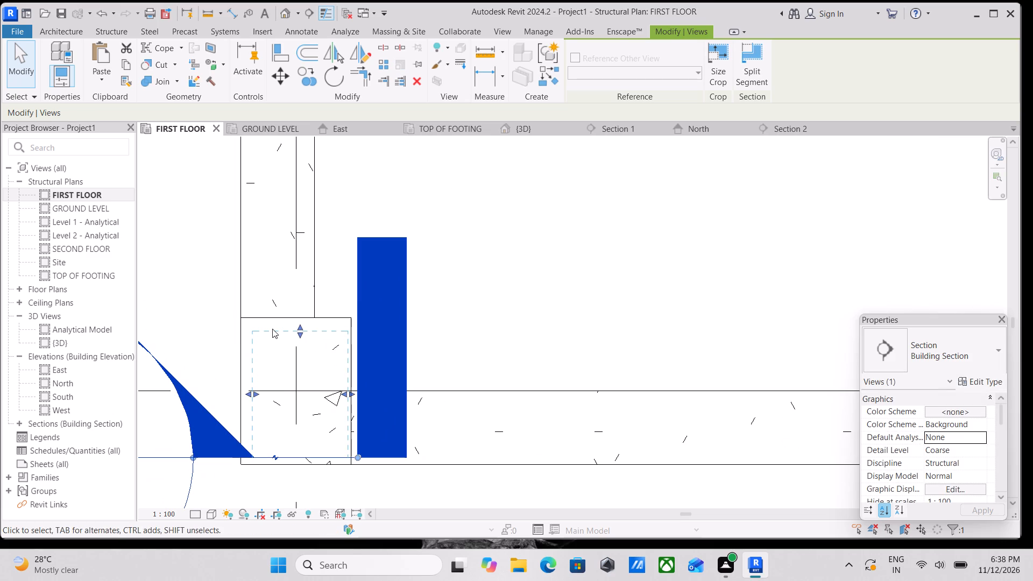
scroll(197, 363, "down", 2)
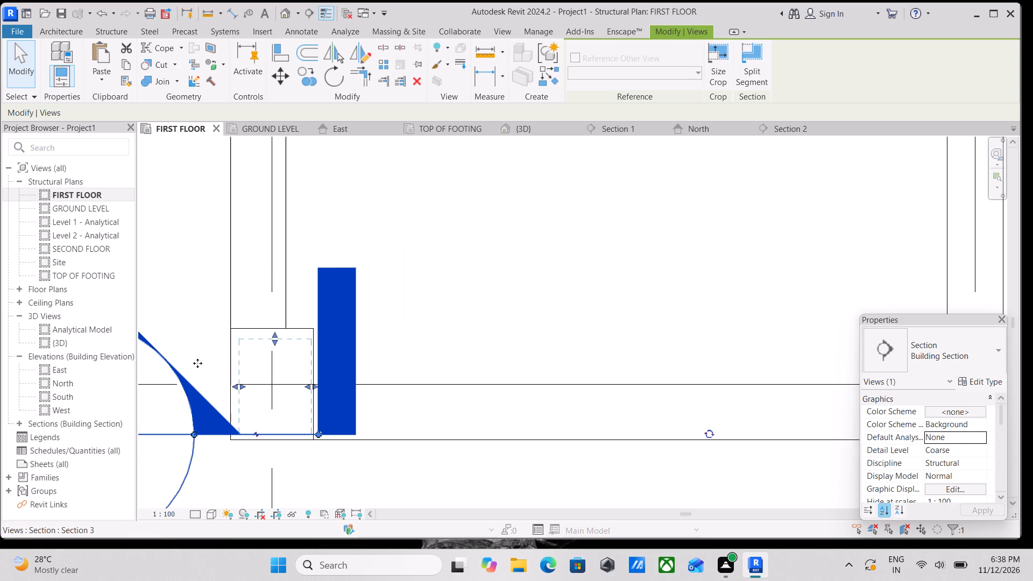
scroll(197, 363, "down", 3)
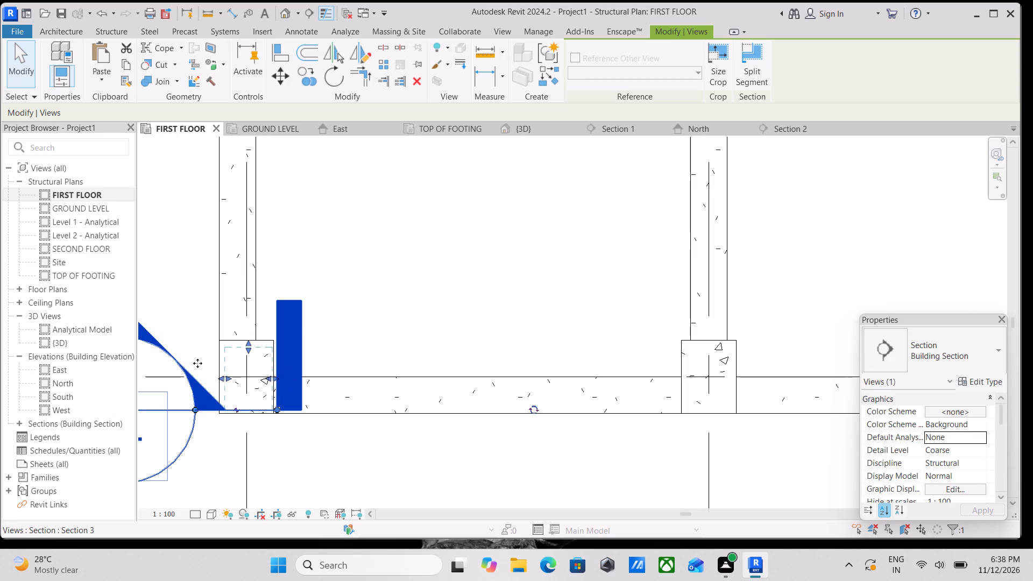
scroll(197, 363, "down", 4)
middle_click_drag(197, 363, 273, 321)
scroll(249, 314, "up", 3)
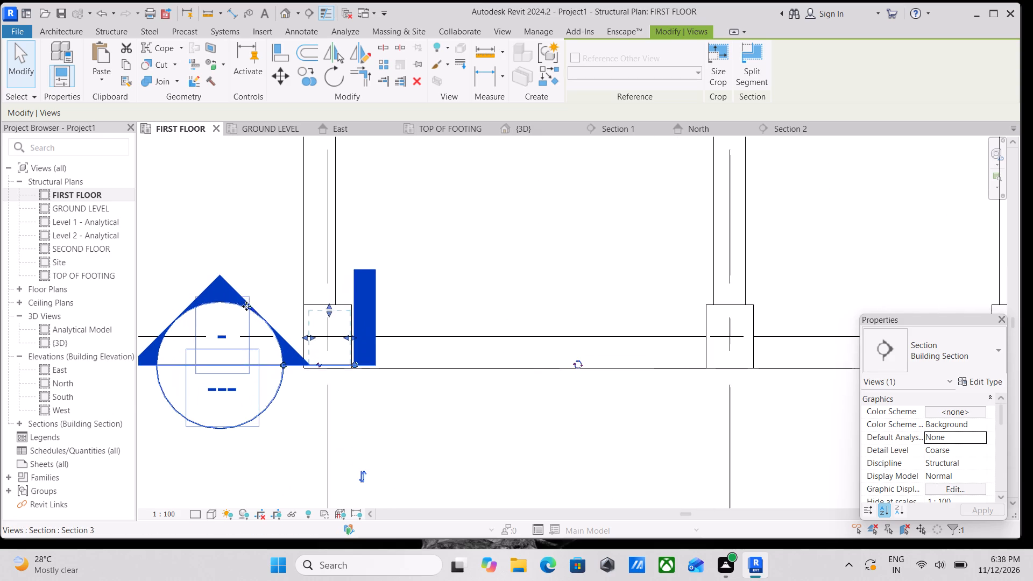
right_click(228, 294)
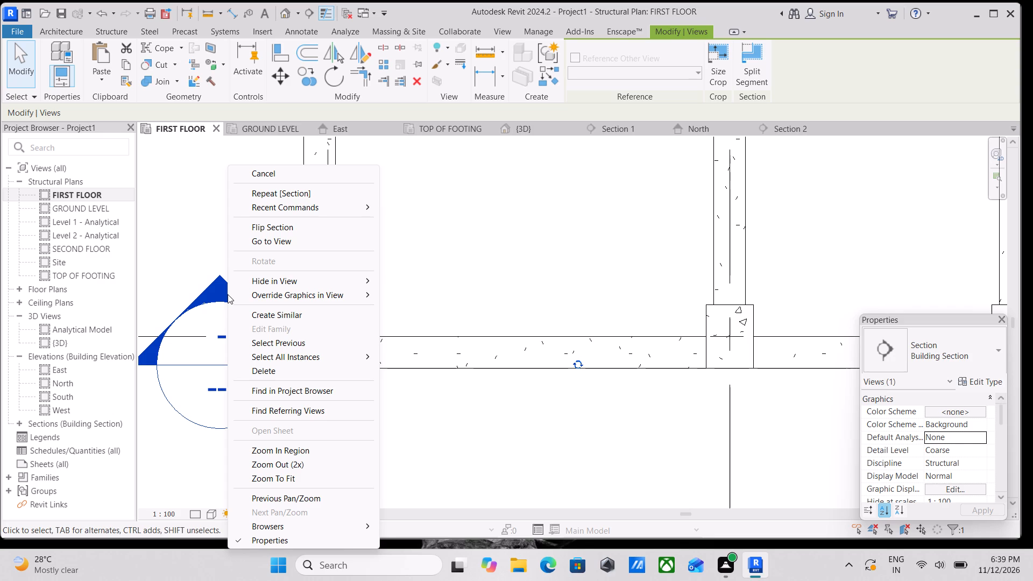
left_click(284, 237)
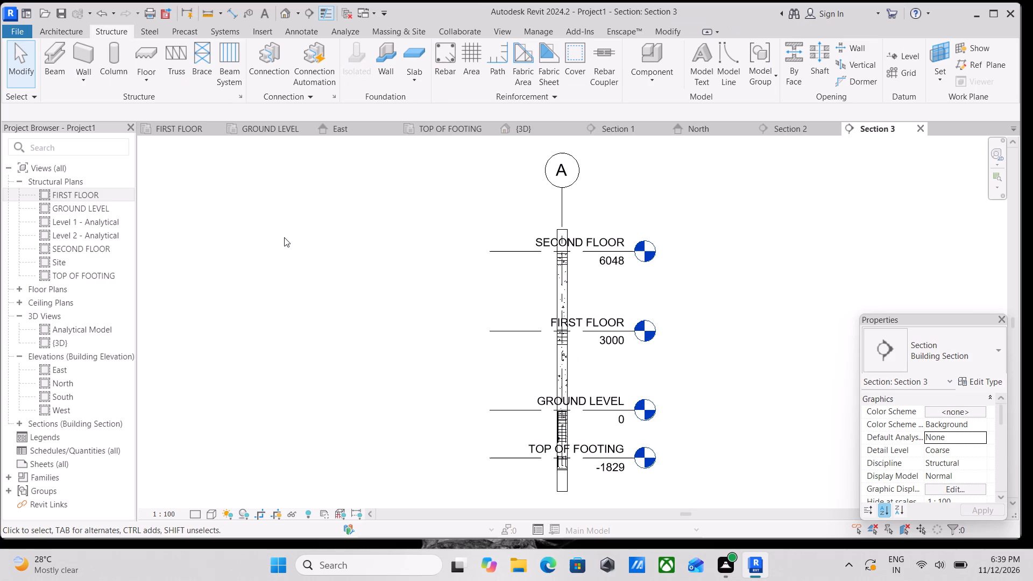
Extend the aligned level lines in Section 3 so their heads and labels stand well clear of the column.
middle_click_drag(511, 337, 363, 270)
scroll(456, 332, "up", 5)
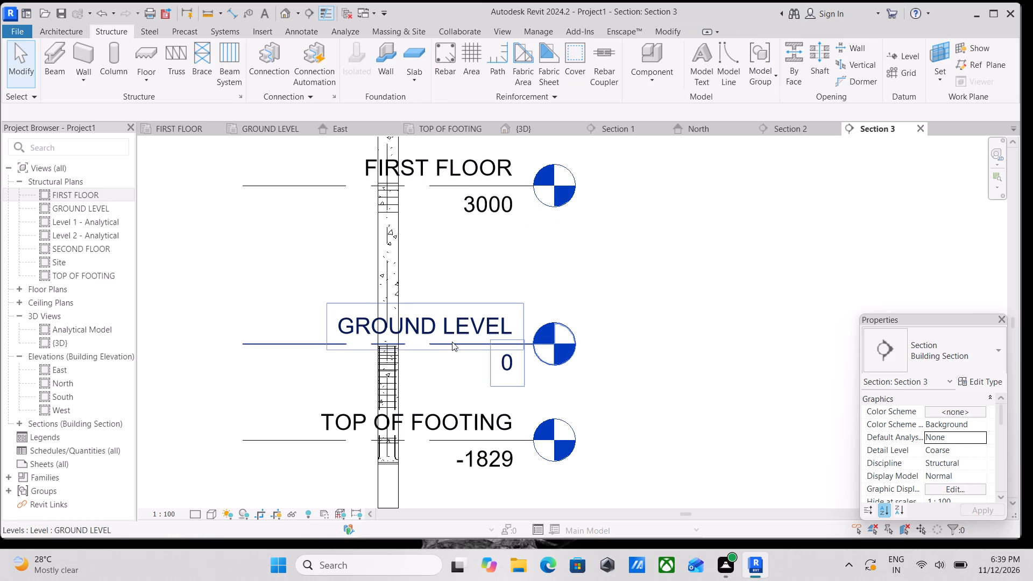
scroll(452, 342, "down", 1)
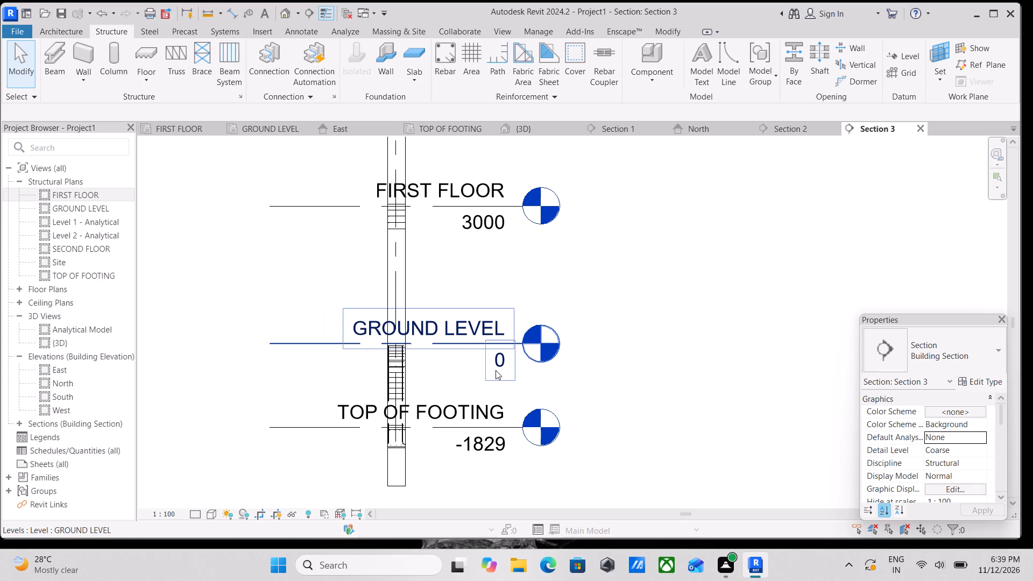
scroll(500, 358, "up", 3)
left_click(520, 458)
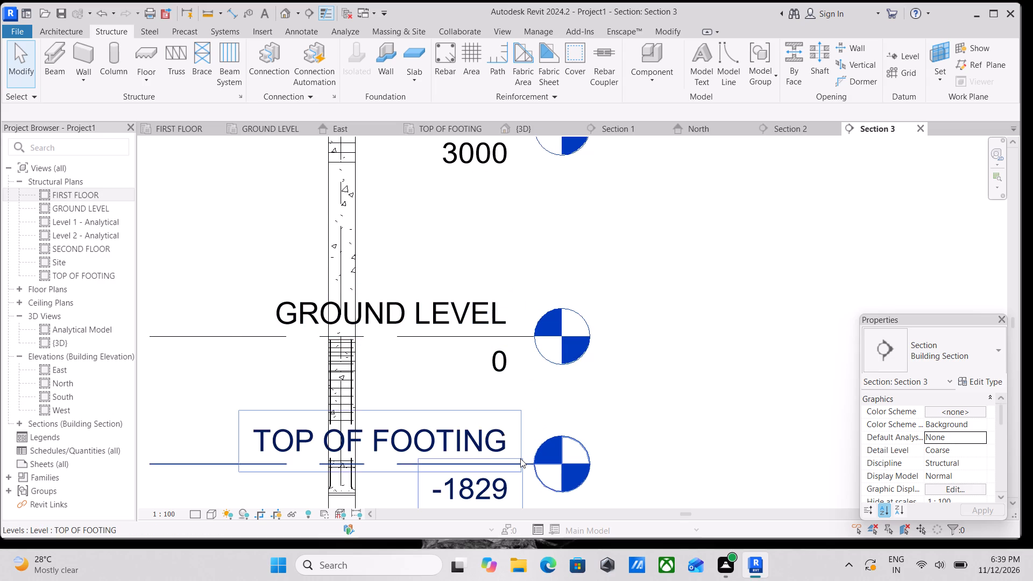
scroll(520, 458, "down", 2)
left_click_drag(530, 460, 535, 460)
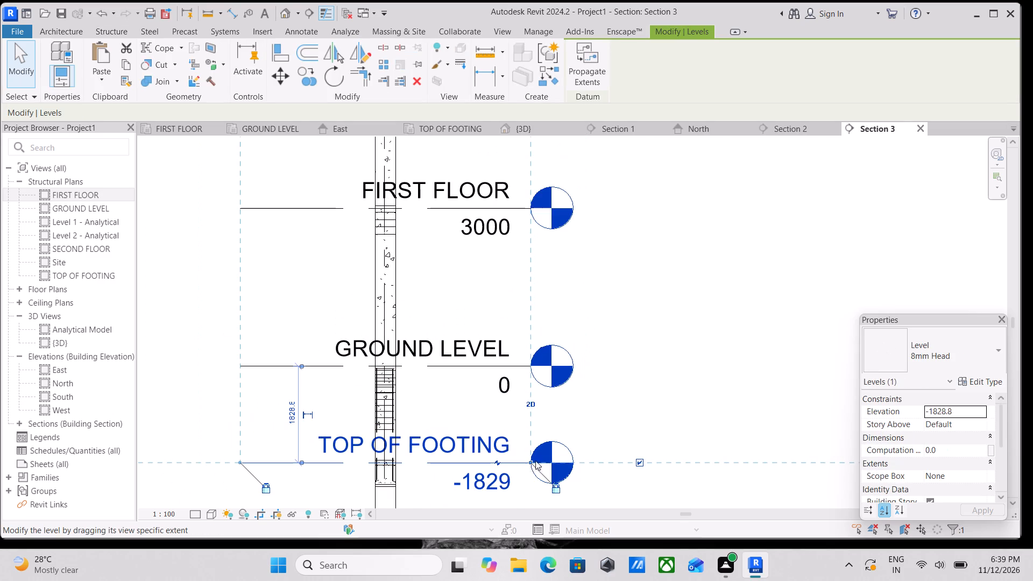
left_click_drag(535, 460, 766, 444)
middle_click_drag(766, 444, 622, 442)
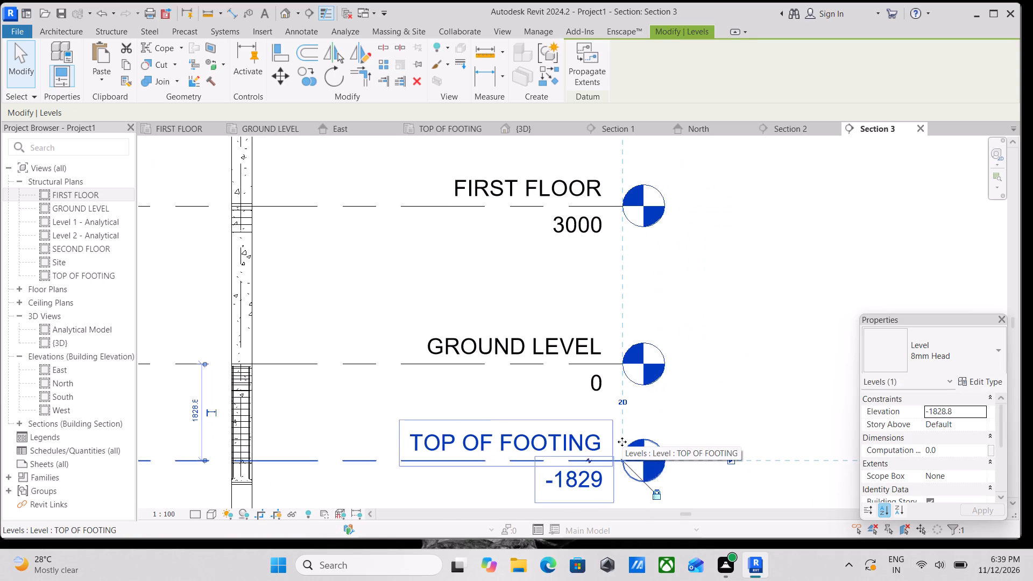
Raise the bottom of Section 3's crop boundary to just above GROUND LEVEL.
scroll(622, 442, "down", 2)
middle_click_drag(525, 445, 562, 457)
scroll(357, 335, "up", 2)
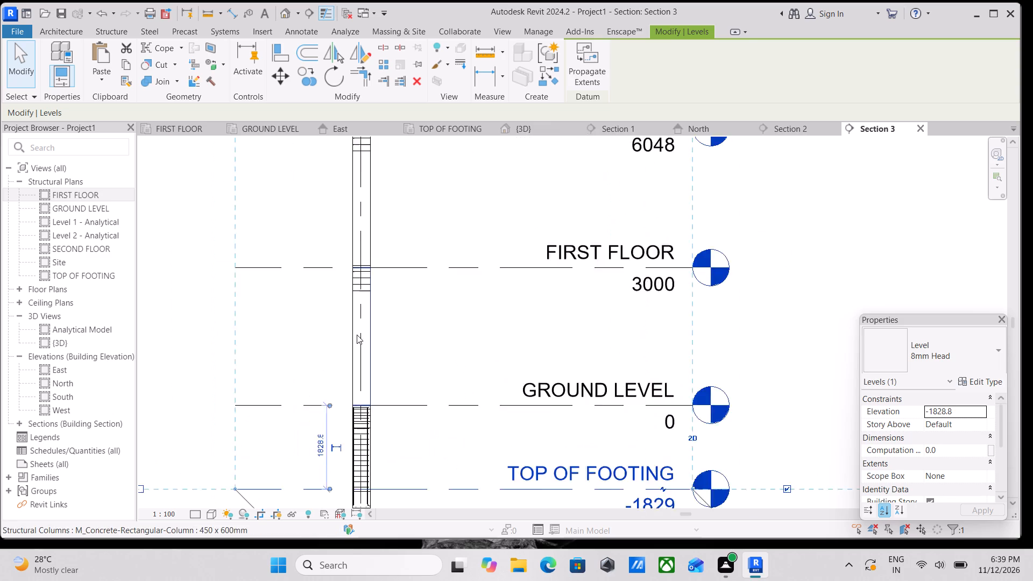
scroll(357, 335, "up", 1)
scroll(369, 358, "down", 1)
middle_click_drag(369, 358, 385, 309)
scroll(415, 402, "down", 1)
middle_click_drag(415, 402, 416, 364)
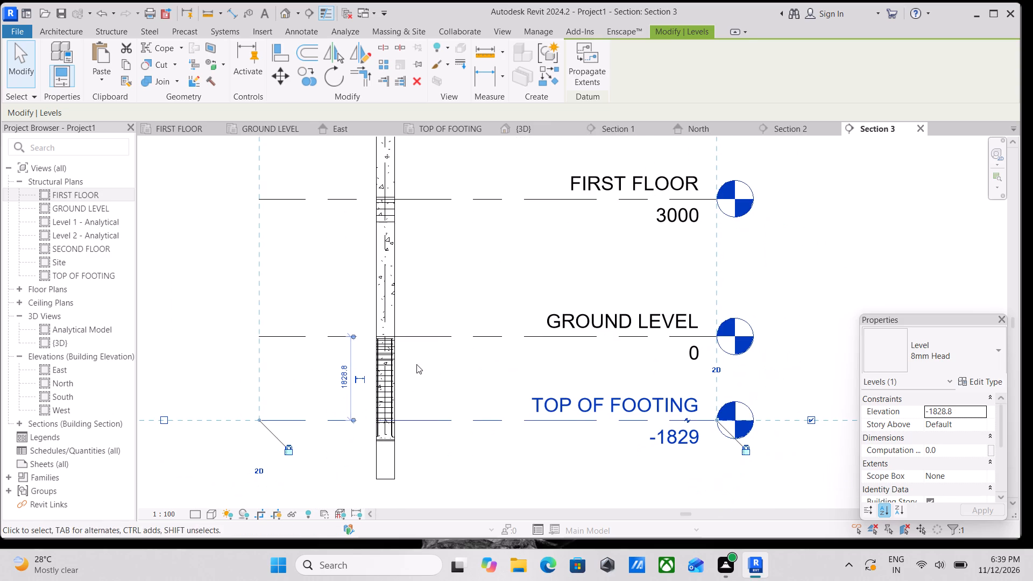
left_click(387, 479)
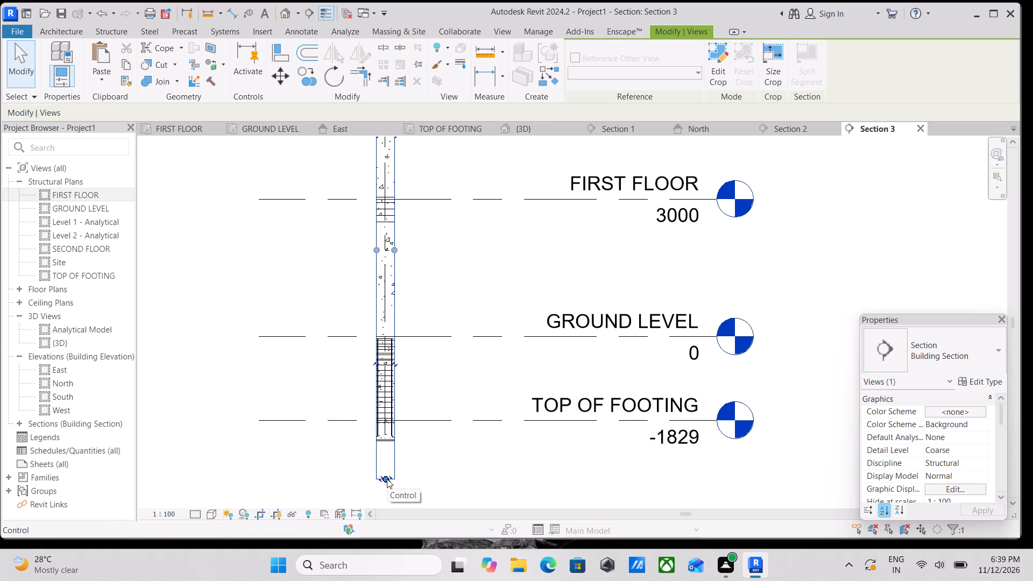
left_click_drag(387, 479, 384, 347)
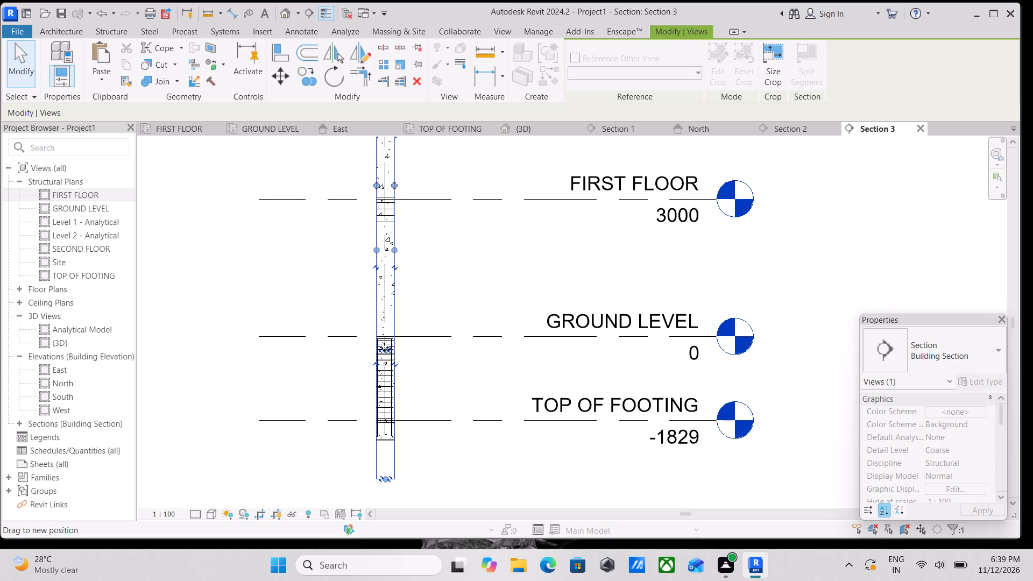
left_click_drag(384, 347, 383, 331)
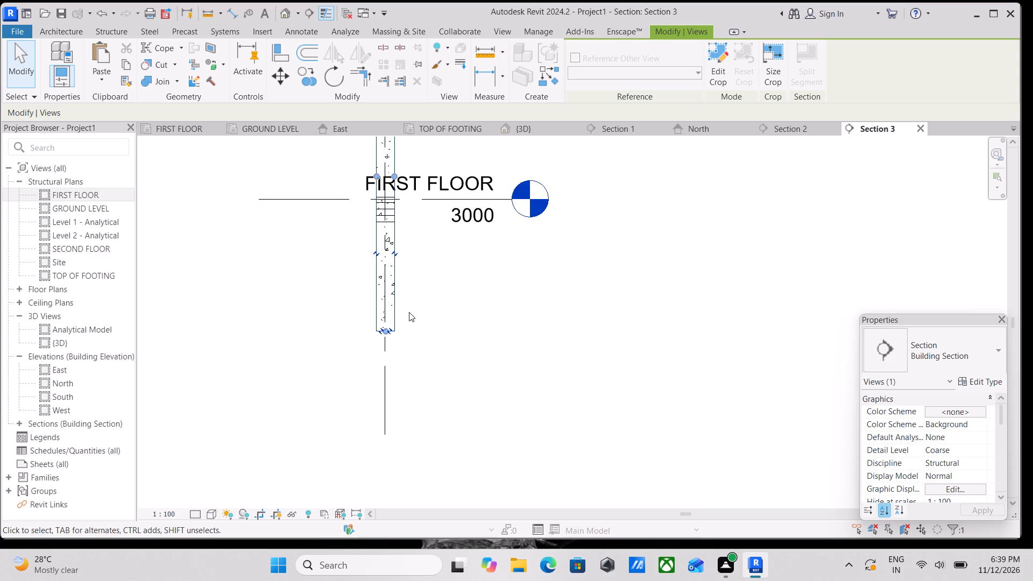
Extend the FIRST FLOOR level line in Section 3 so its head and label stand clear of the column.
middle_click_drag(473, 281, 441, 309)
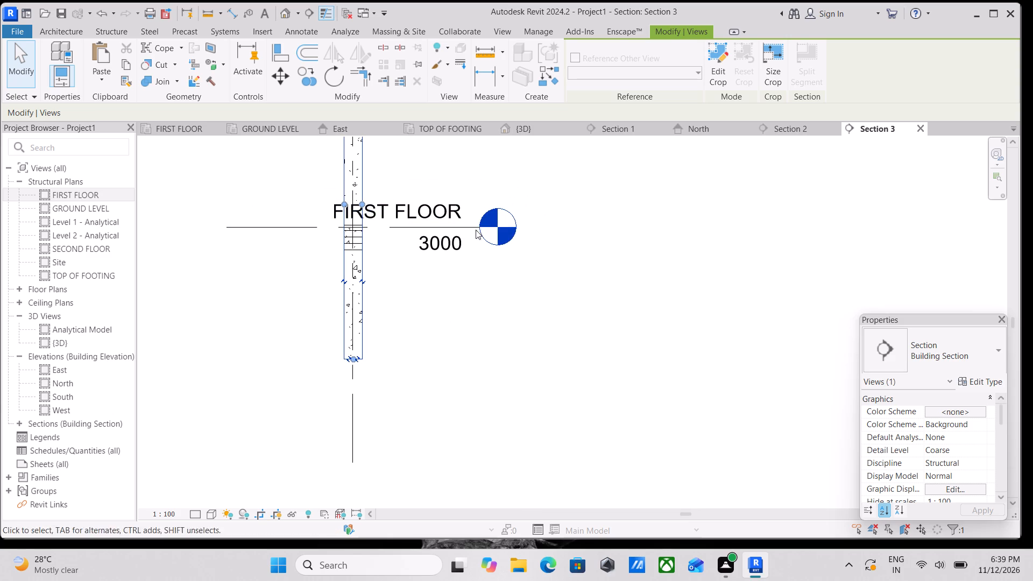
left_click(479, 223)
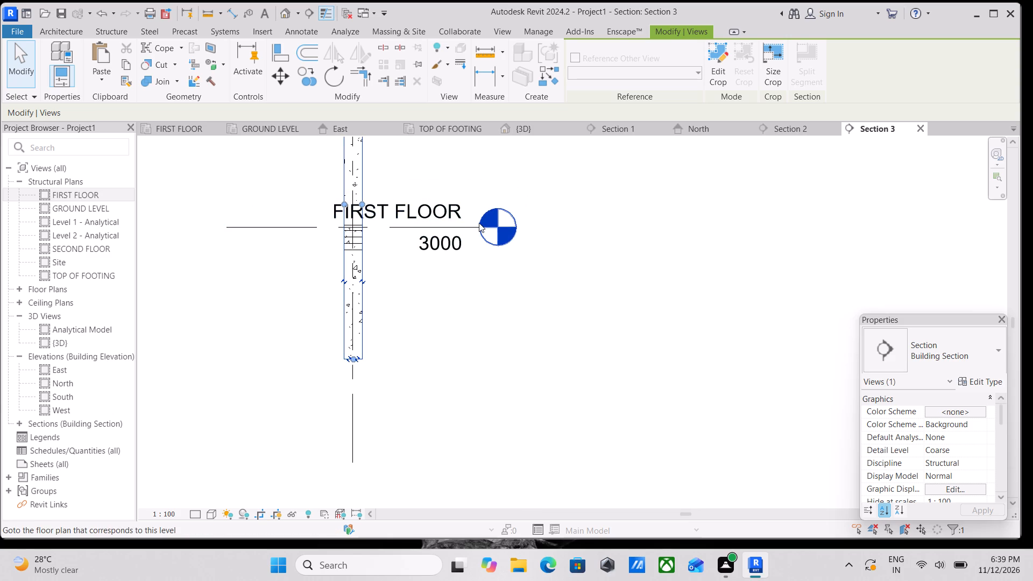
scroll(479, 223, "up", 2)
left_click(190, 228)
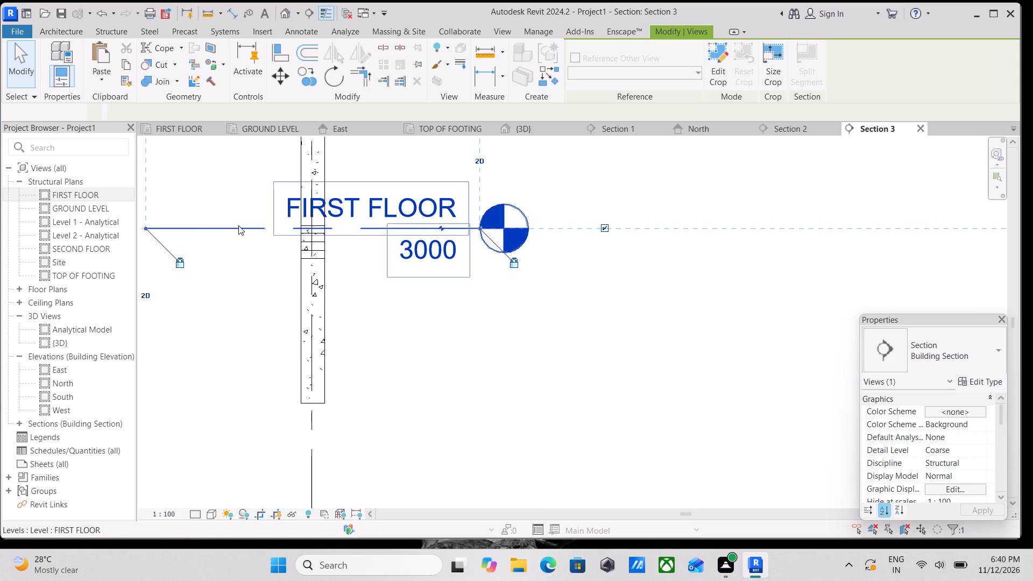
left_click_drag(482, 226, 499, 229)
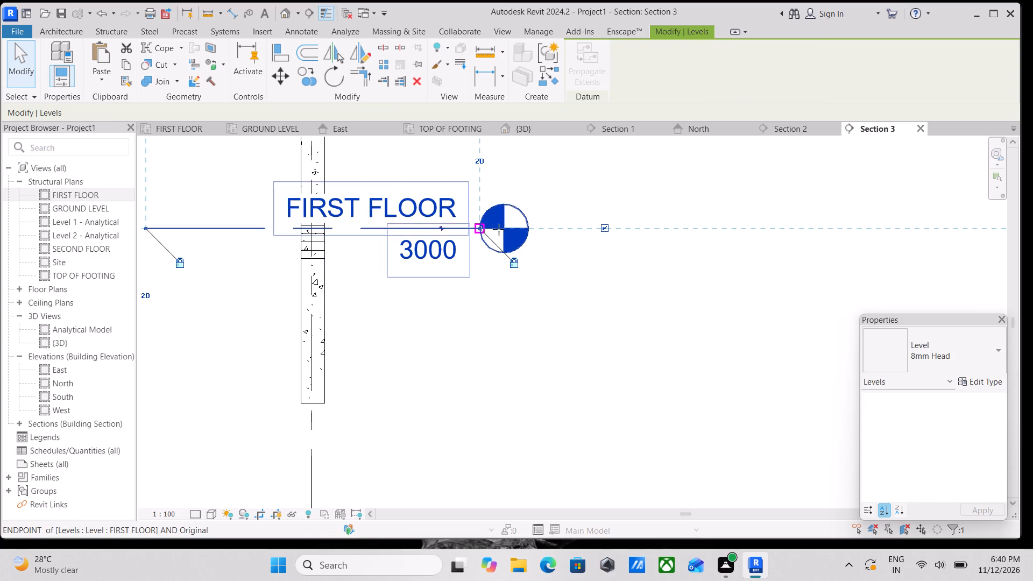
left_click_drag(499, 229, 642, 218)
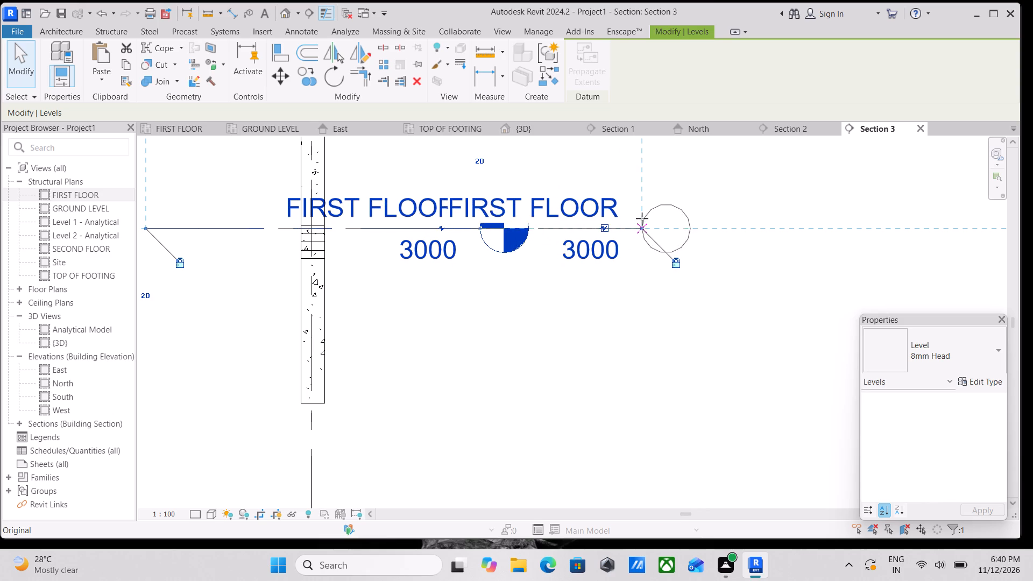
Widen Section 3's crop boundary on both sides of the column to take in part of the adjoining beam.
left_click(324, 269)
scroll(324, 269, "down", 1)
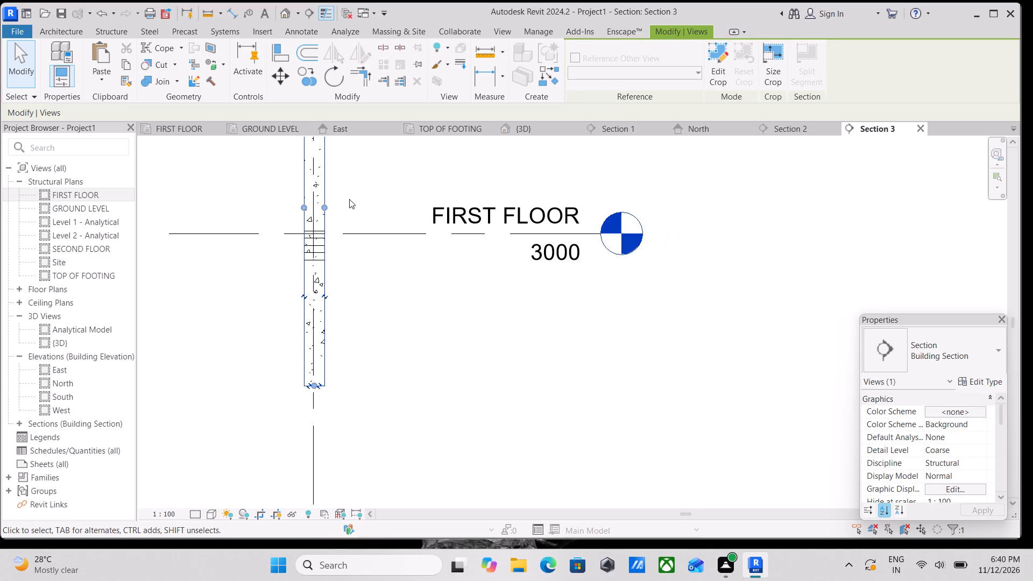
left_click_drag(326, 208, 388, 214)
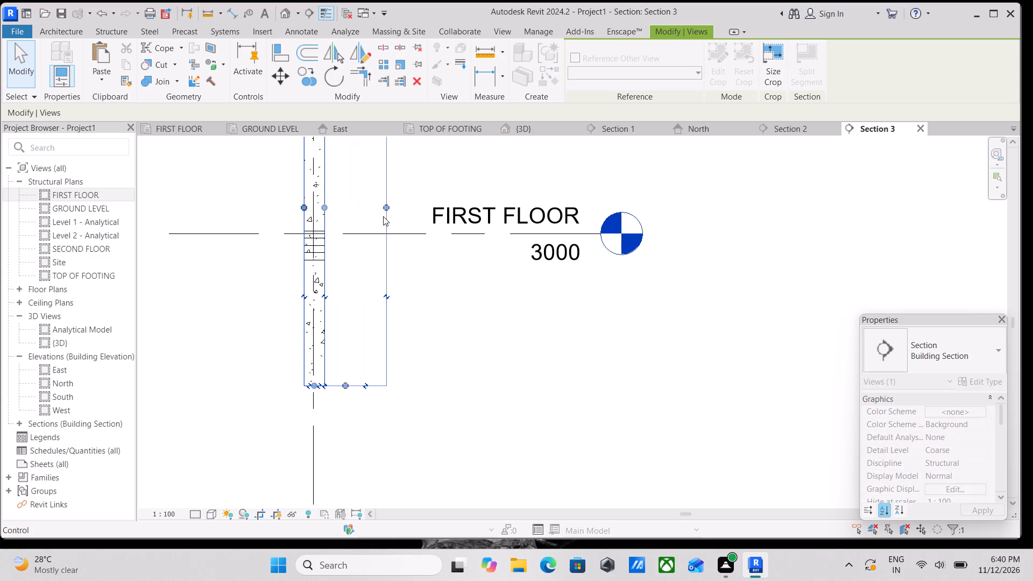
left_click_drag(303, 207, 284, 210)
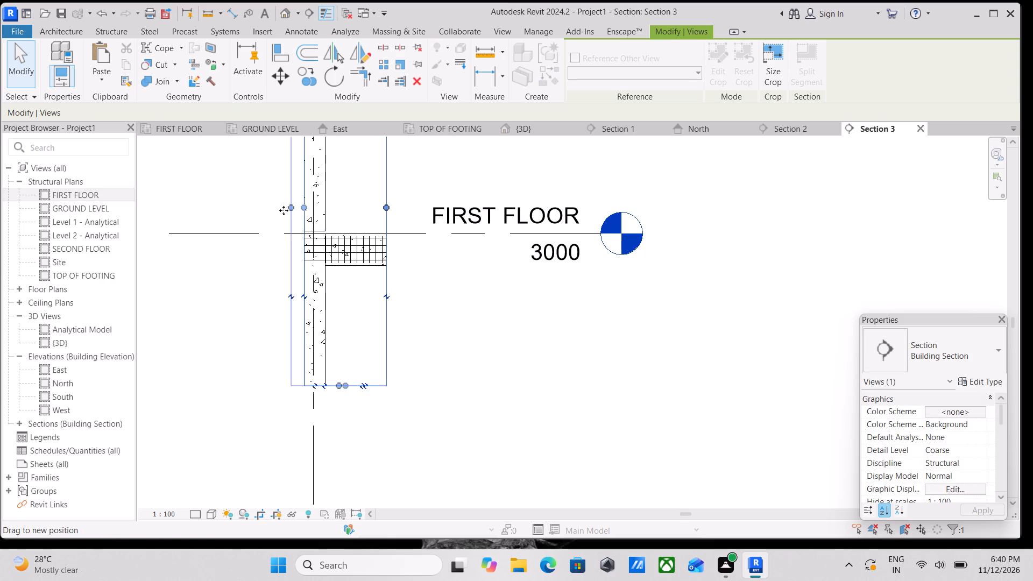
left_click_drag(284, 210, 216, 223)
Lower the bottom of Section 3's crop boundary to just below GROUND LEVEL, partway through the ground beam.
middle_click_drag(327, 313, 328, 239)
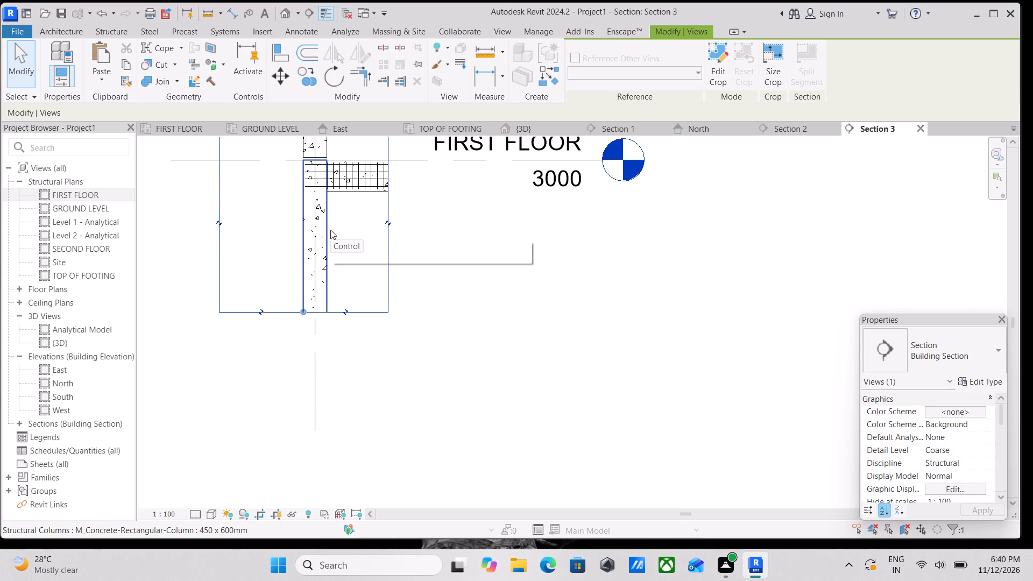
left_click_drag(303, 314, 305, 352)
scroll(305, 352, "up", 2)
left_click_drag(305, 351, 305, 329)
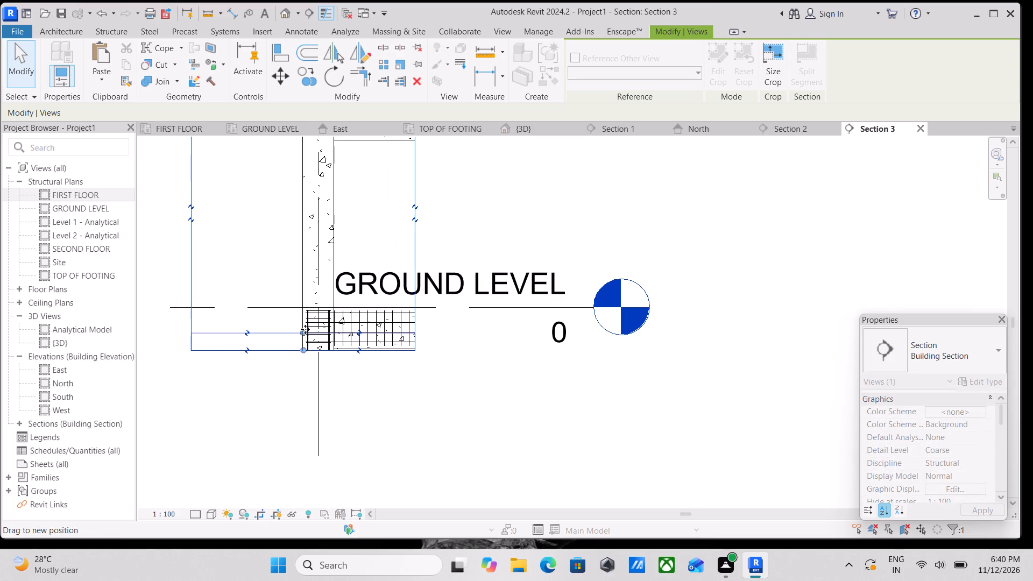
left_click_drag(305, 329, 306, 325)
scroll(306, 325, "down", 2)
middle_click_drag(306, 325, 313, 379)
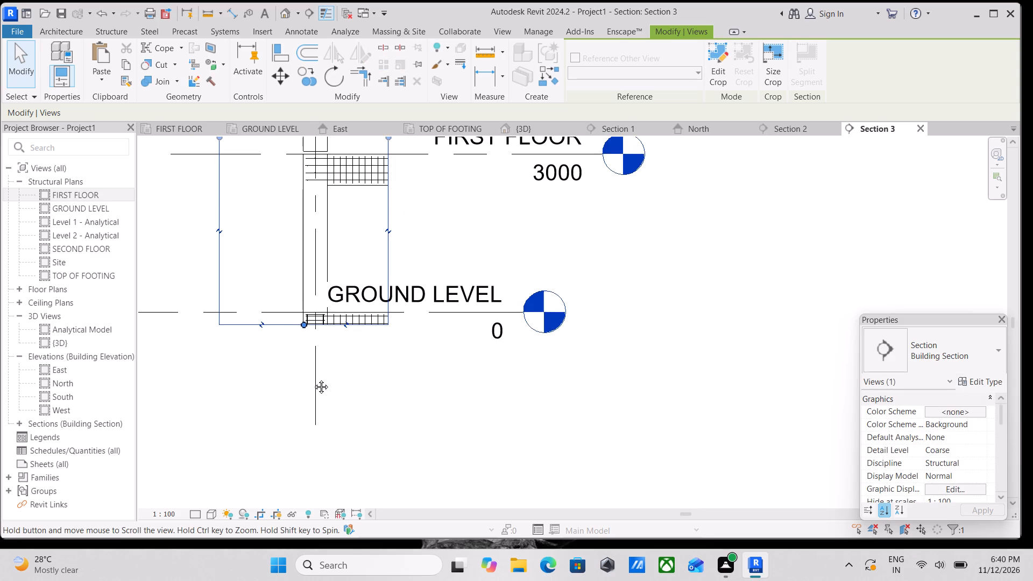
middle_click_drag(313, 379, 313, 388)
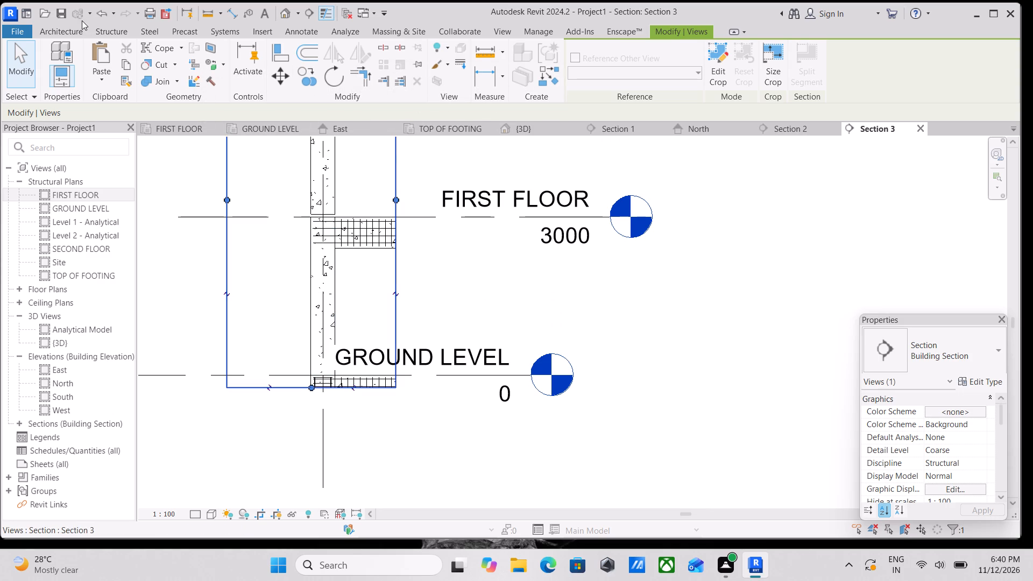
Examine the rebar cover of the column between GROUND LEVEL and FIRST FLOOR using the Cover tool.
left_click(102, 26)
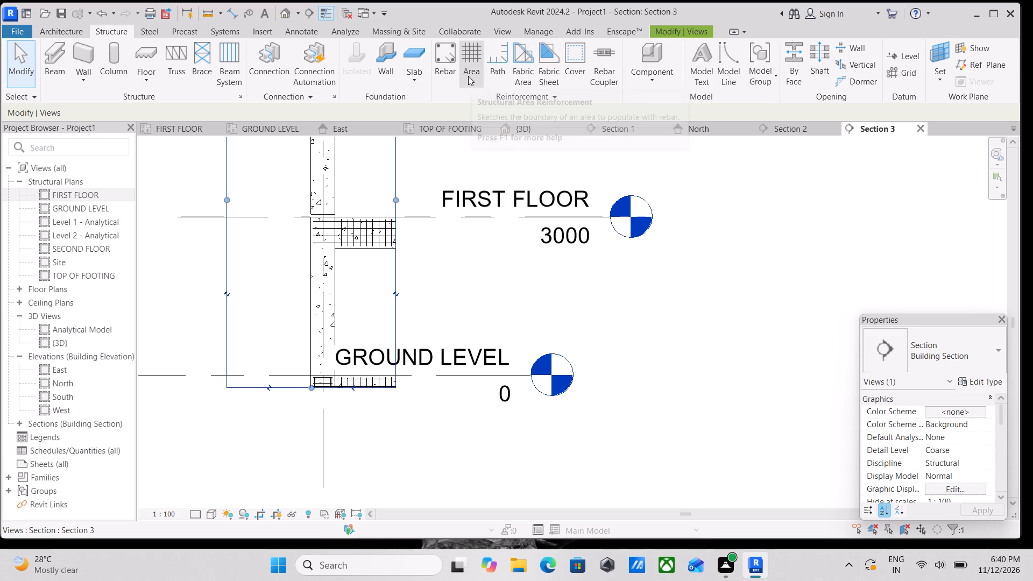
left_click(578, 67)
scroll(332, 243, "up", 3)
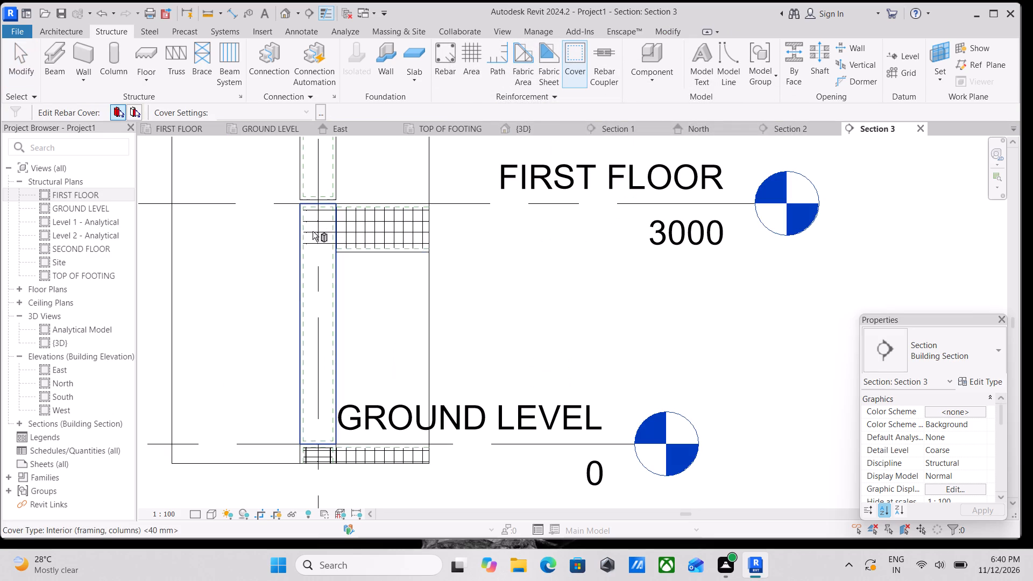
left_click(306, 230)
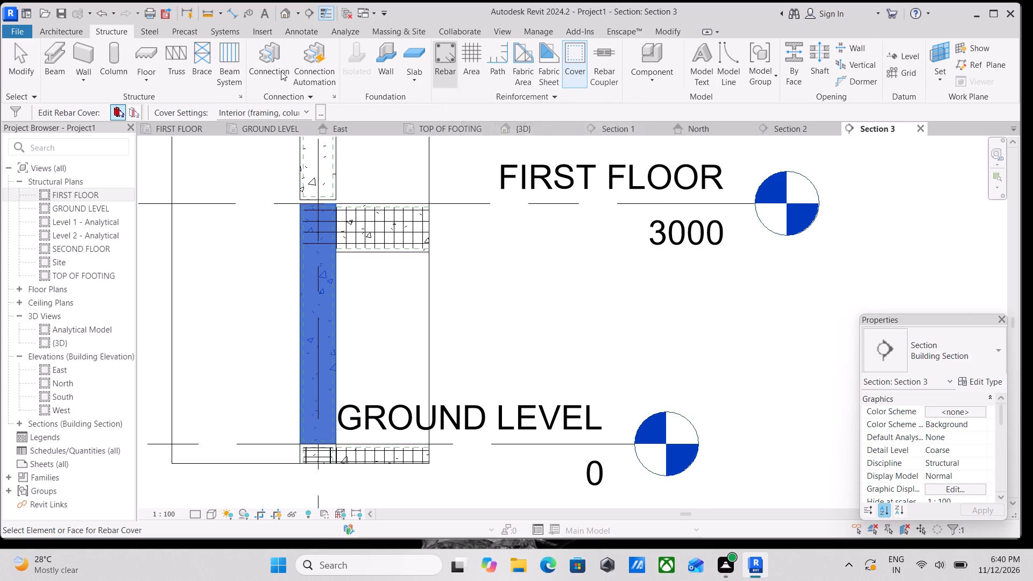
scroll(321, 269, "up", 2)
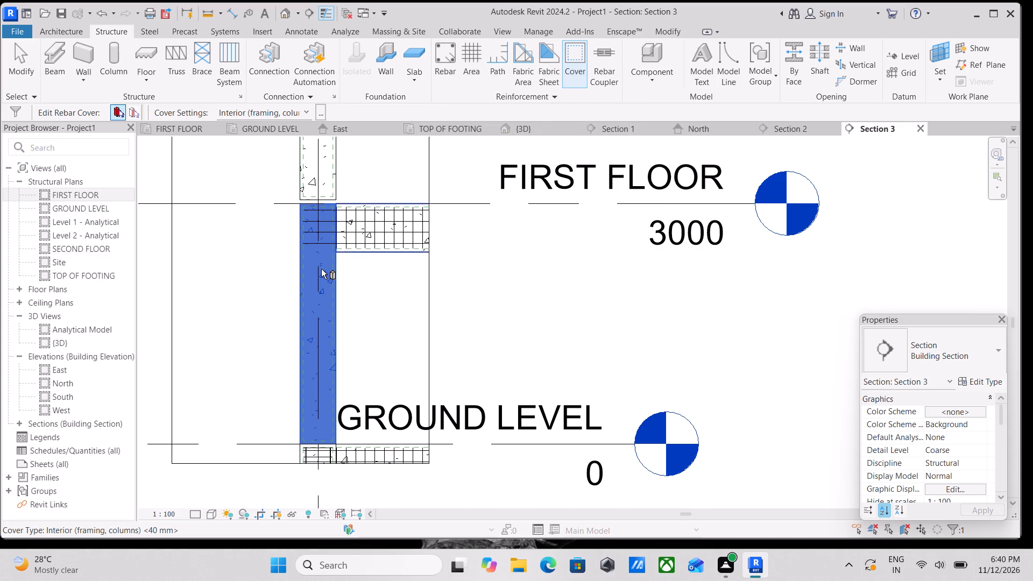
scroll(321, 269, "up", 3)
scroll(321, 269, "down", 2)
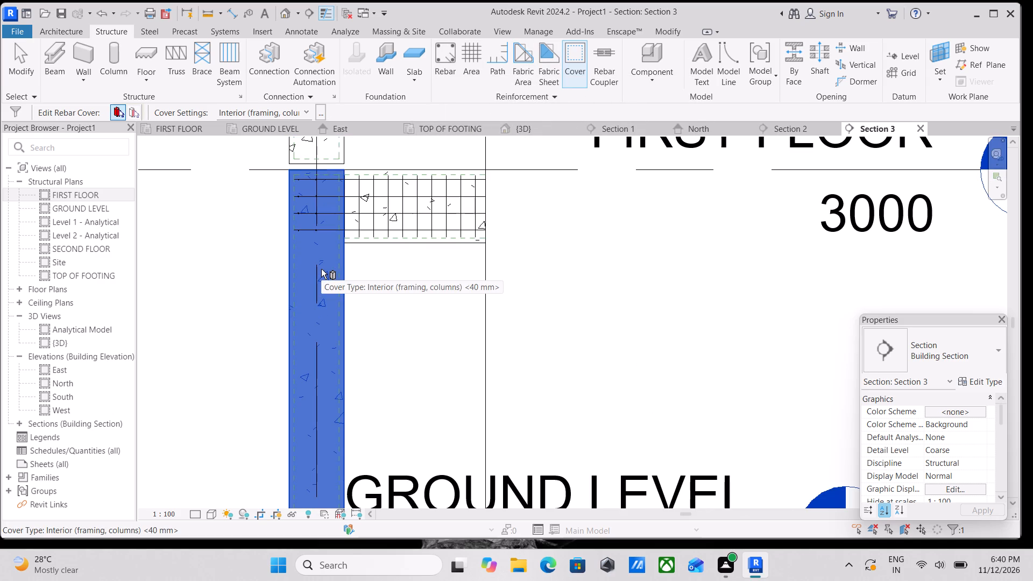
scroll(321, 269, "down", 3)
scroll(321, 269, "up", 3)
scroll(321, 269, "down", 1)
middle_click_drag(321, 269, 329, 318)
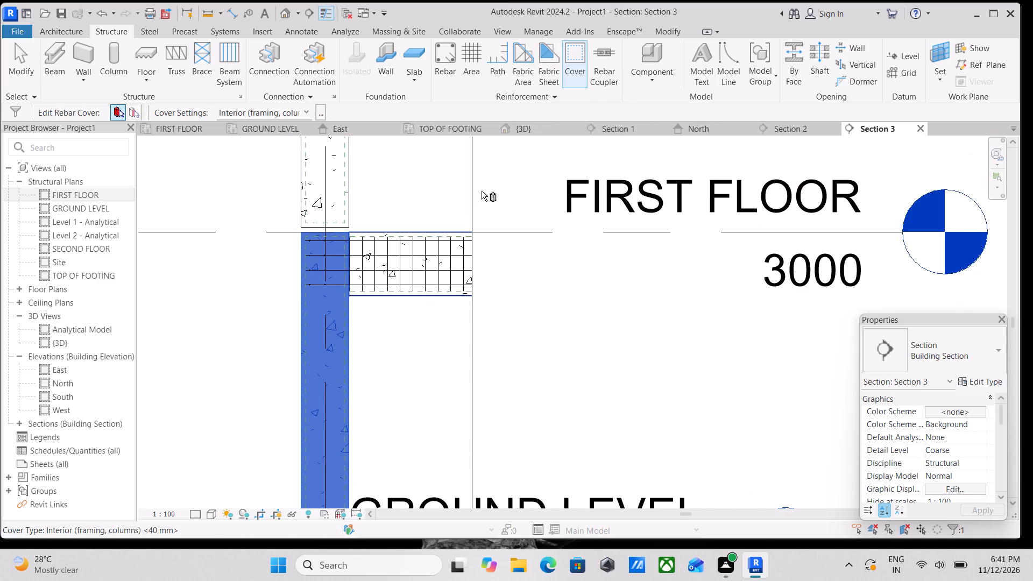
scroll(541, 154, "up", 1)
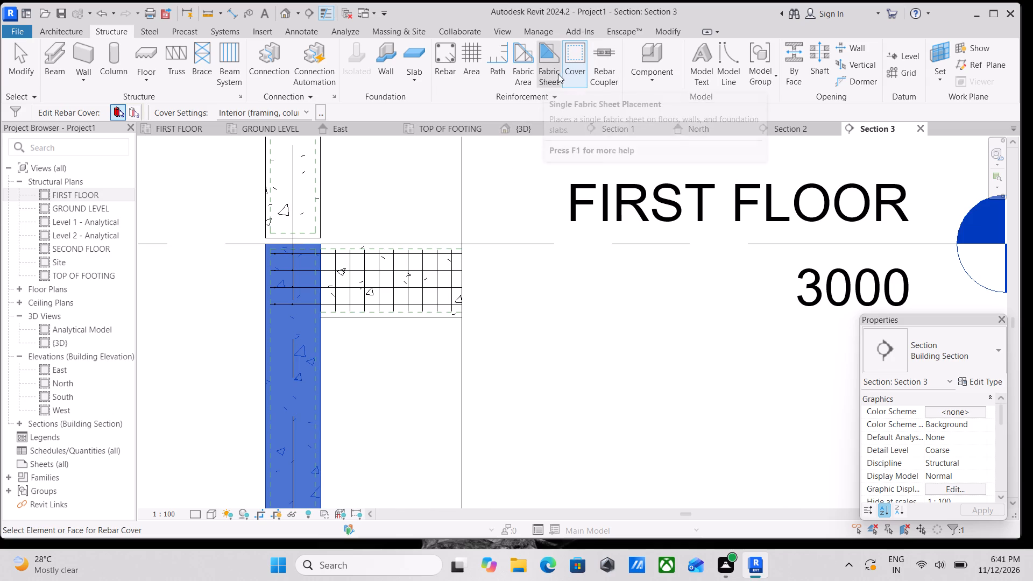
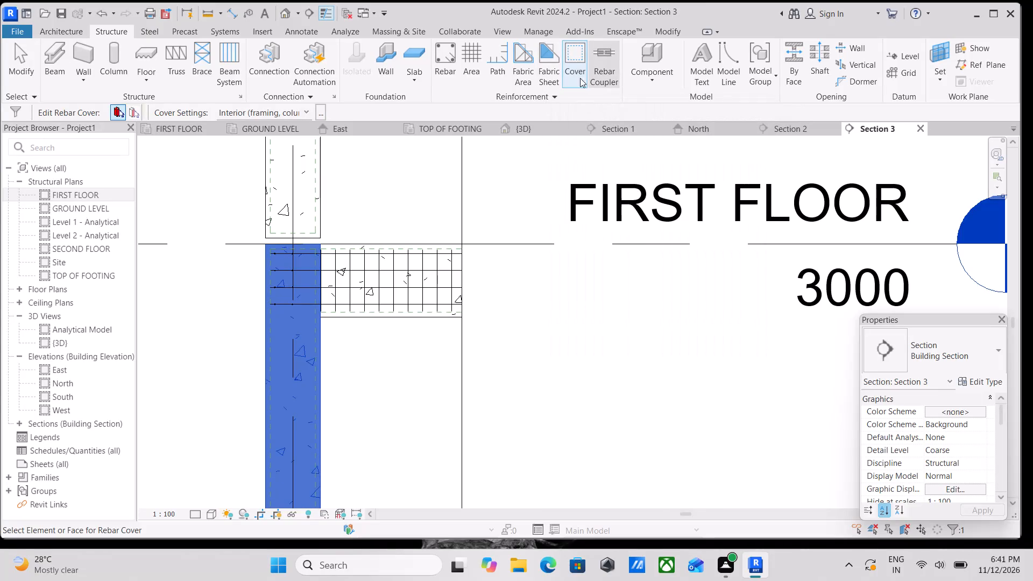
With the Rebar tool active, examine the placement orientations and the rebar shapes from M_00 to about M_12 for reinforcing the column.
left_click(431, 64)
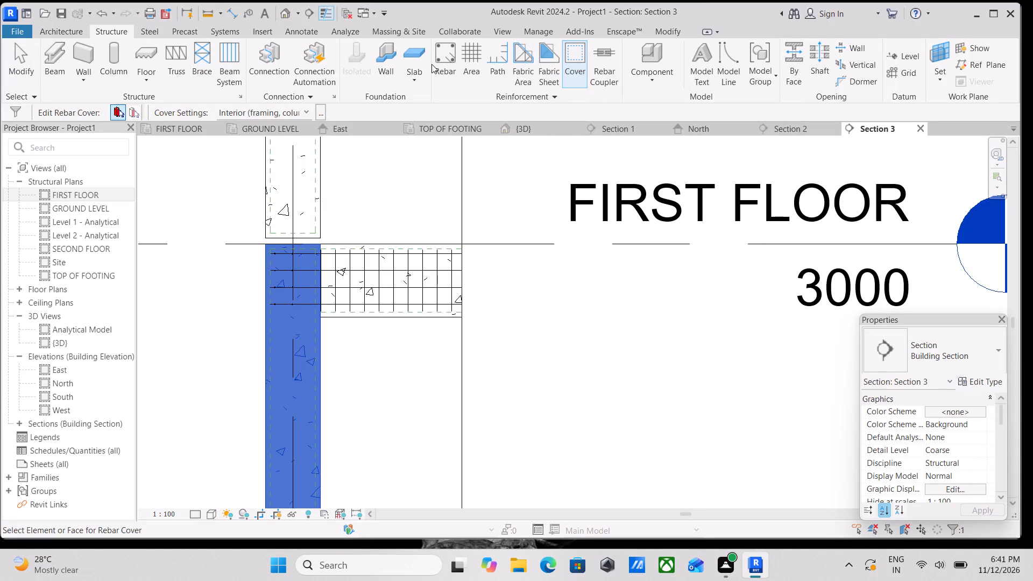
left_click(441, 61)
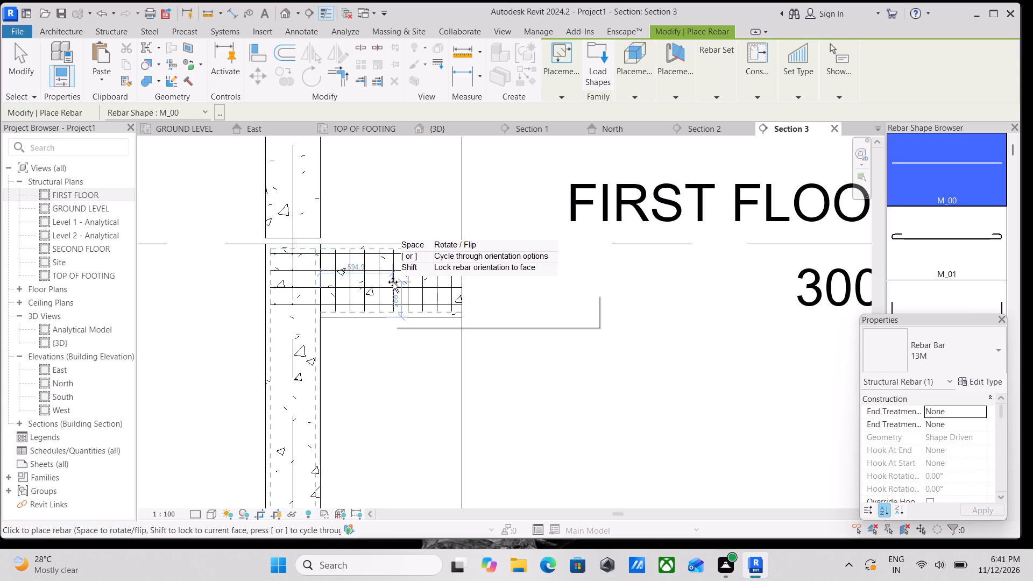
scroll(393, 282, "up", 1)
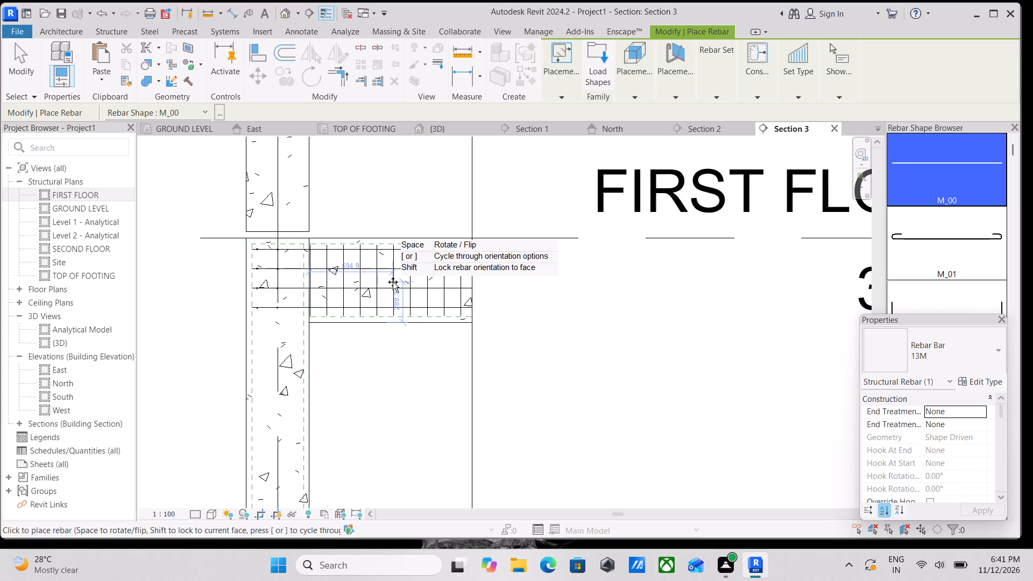
scroll(263, 255, "up", 1)
left_click(669, 89)
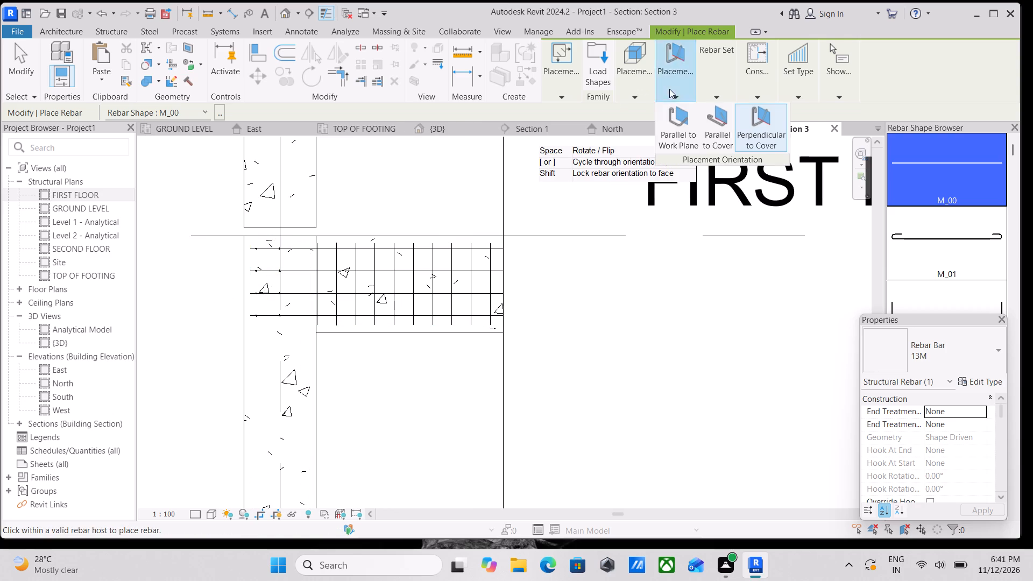
scroll(911, 247, "down", 3)
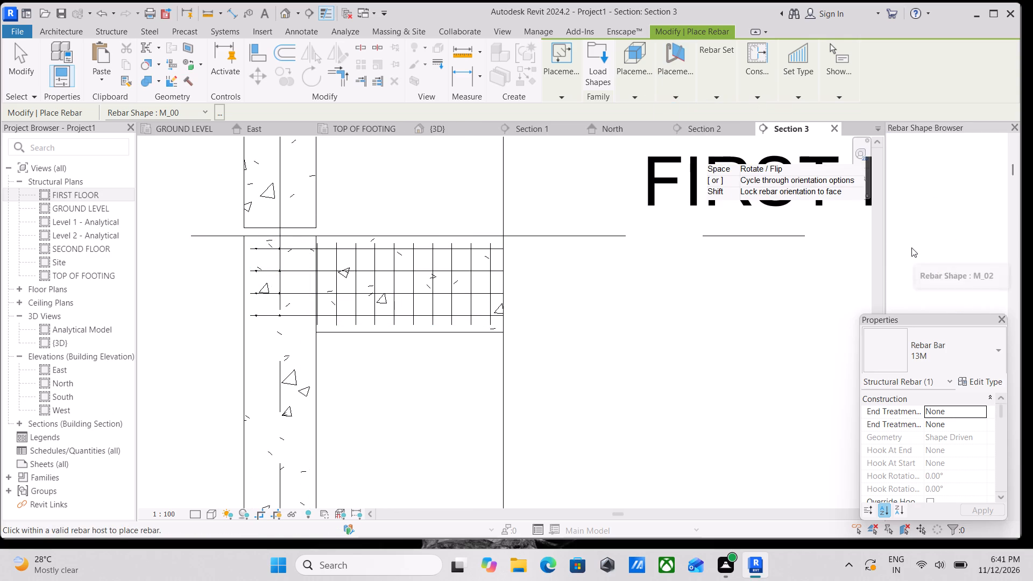
scroll(911, 247, "down", 10)
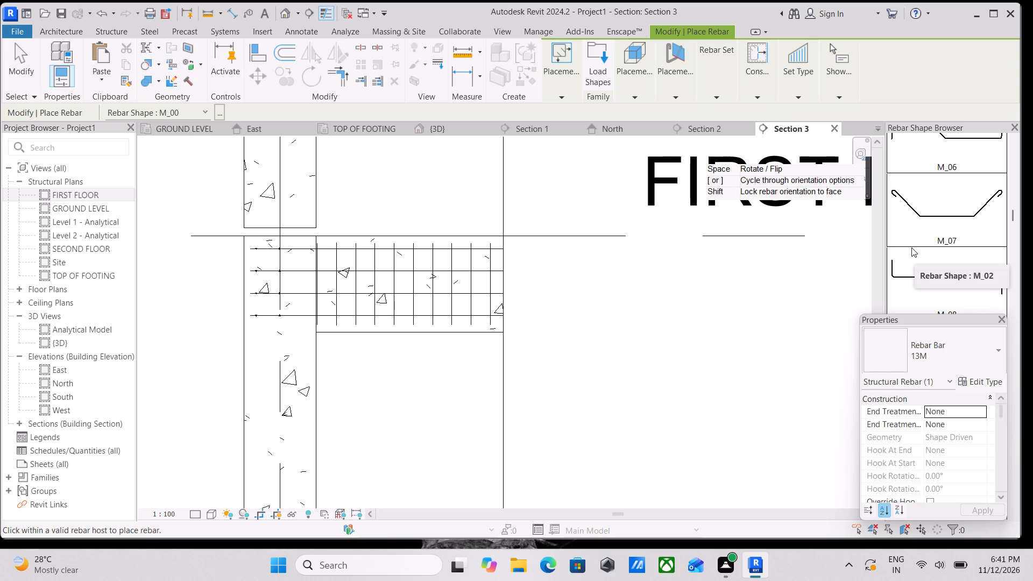
scroll(944, 226, "down", 4)
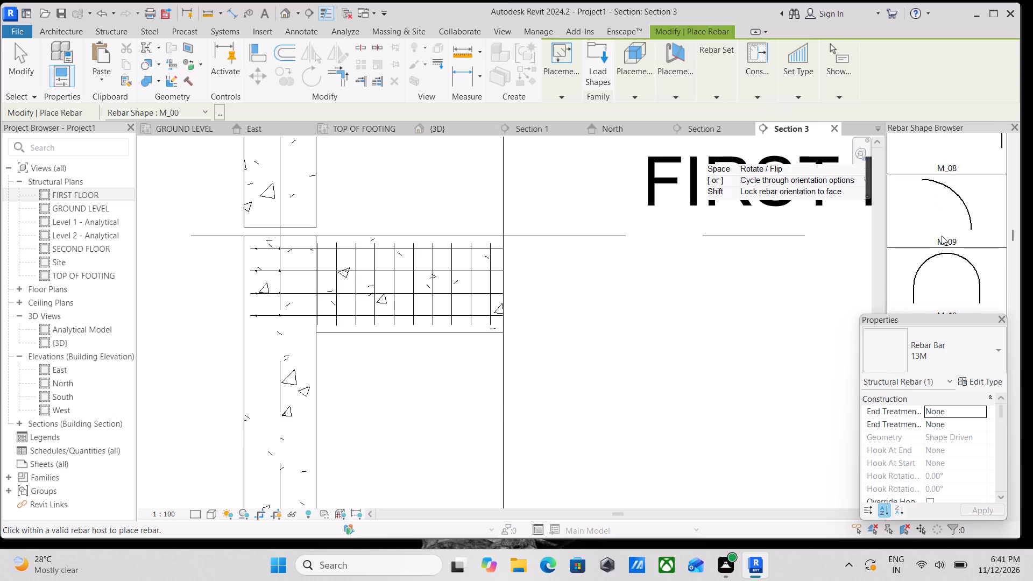
scroll(942, 236, "down", 5)
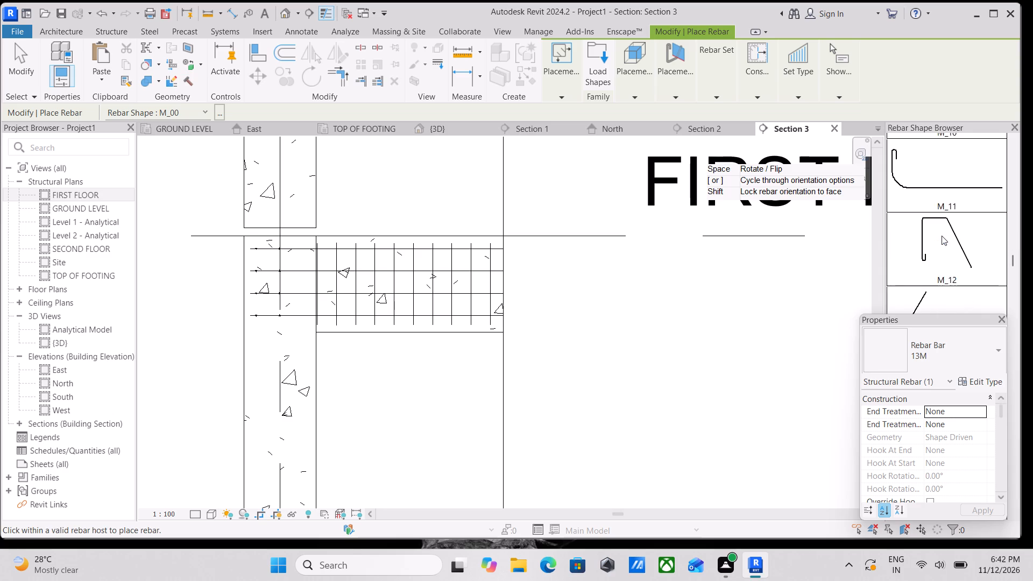
scroll(942, 236, "down", 5)
scroll(941, 243, "up", 8)
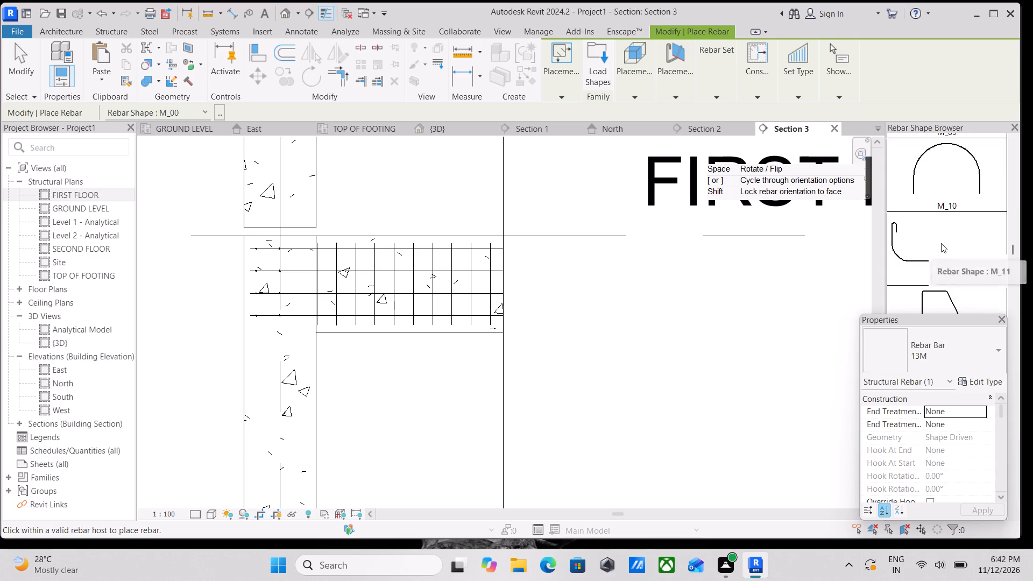
scroll(941, 243, "up", 17)
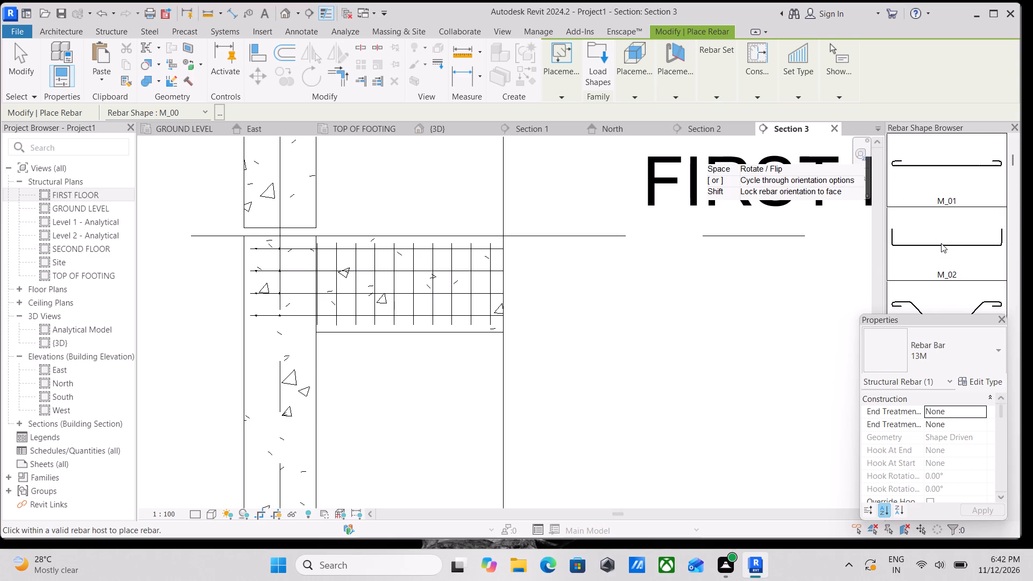
scroll(941, 243, "up", 4)
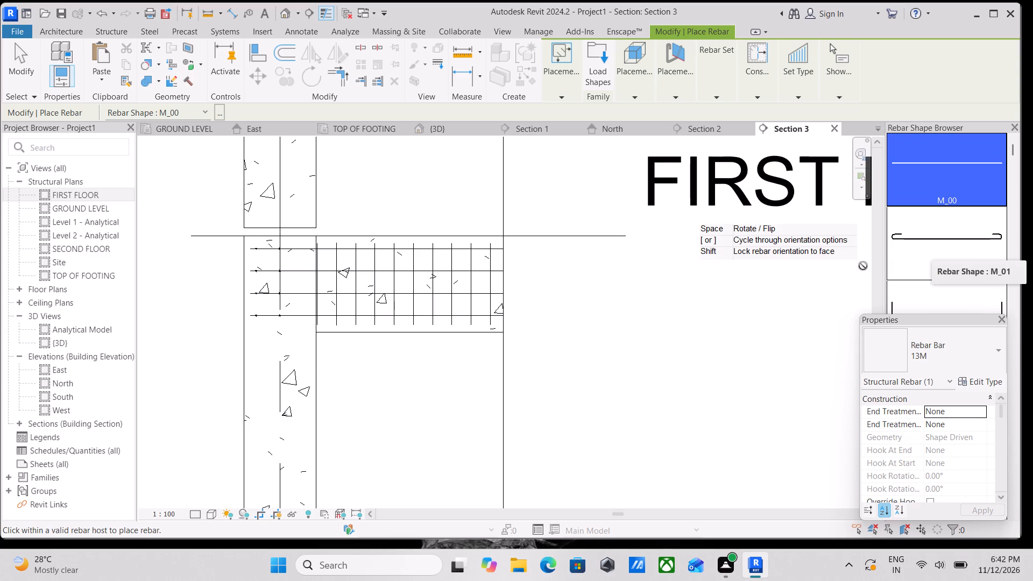
scroll(406, 307, "down", 5)
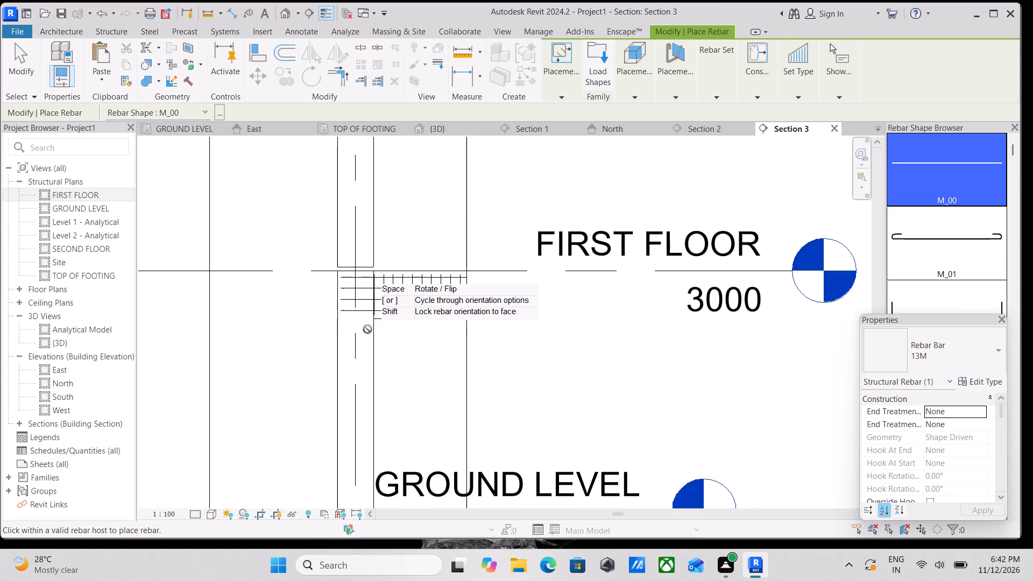
scroll(410, 306, "down", 2)
middle_click_drag(434, 310, 353, 245)
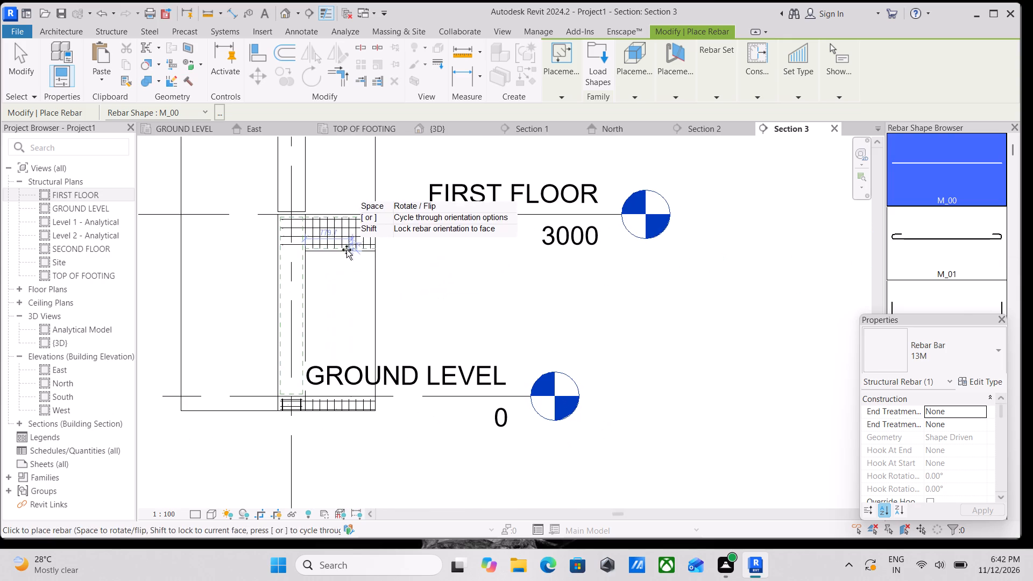
middle_click_drag(289, 256, 264, 218)
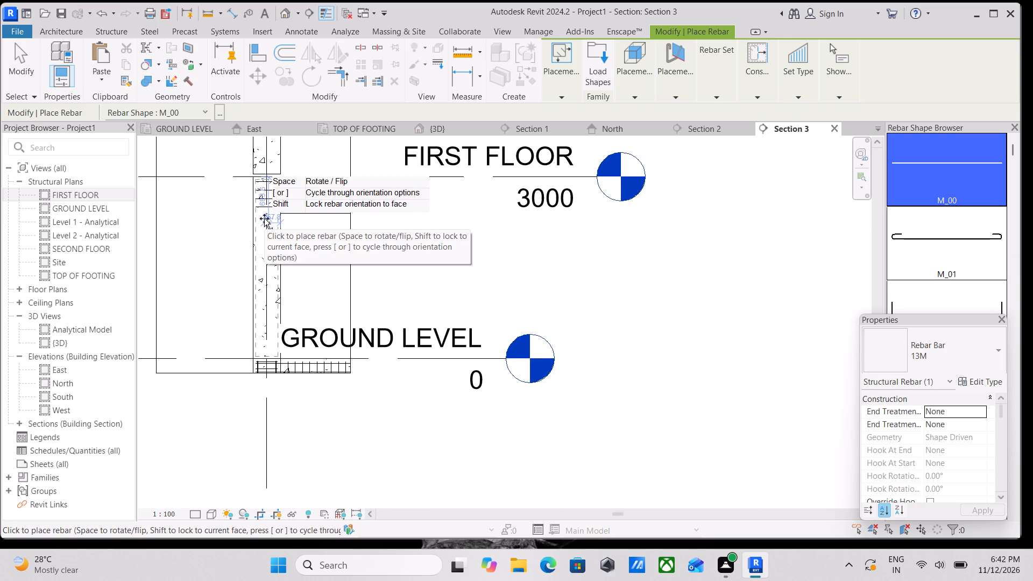
middle_click_drag(323, 257, 386, 288)
scroll(952, 222, "down", 2)
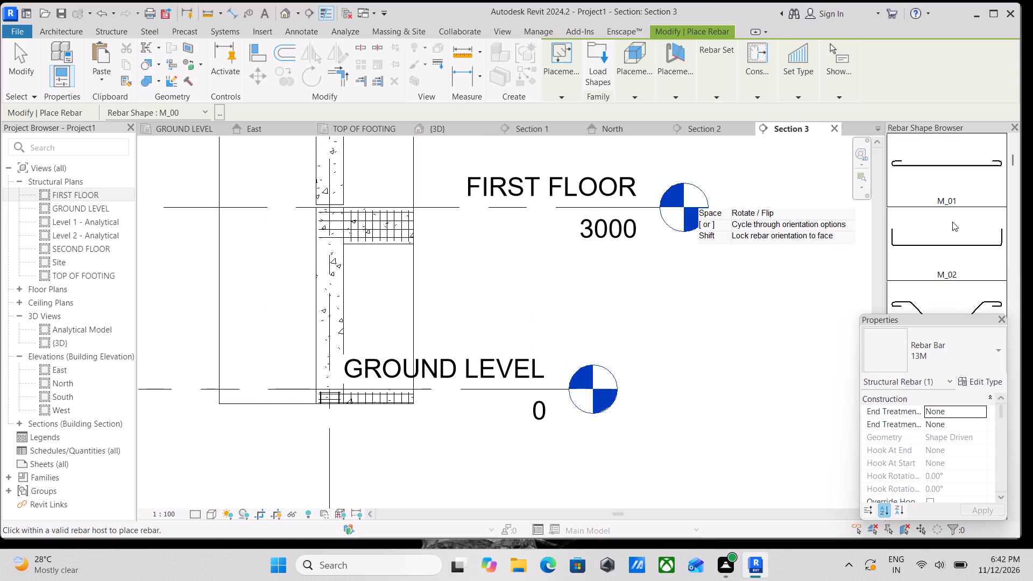
scroll(949, 235, "down", 6)
scroll(944, 254, "up", 6)
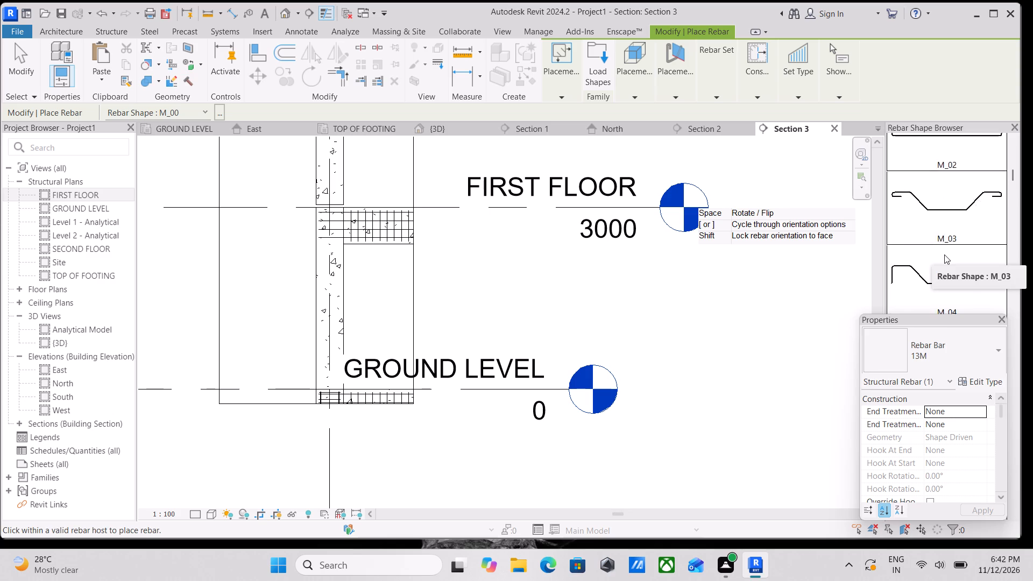
scroll(944, 254, "up", 6)
scroll(266, 273, "up", 1)
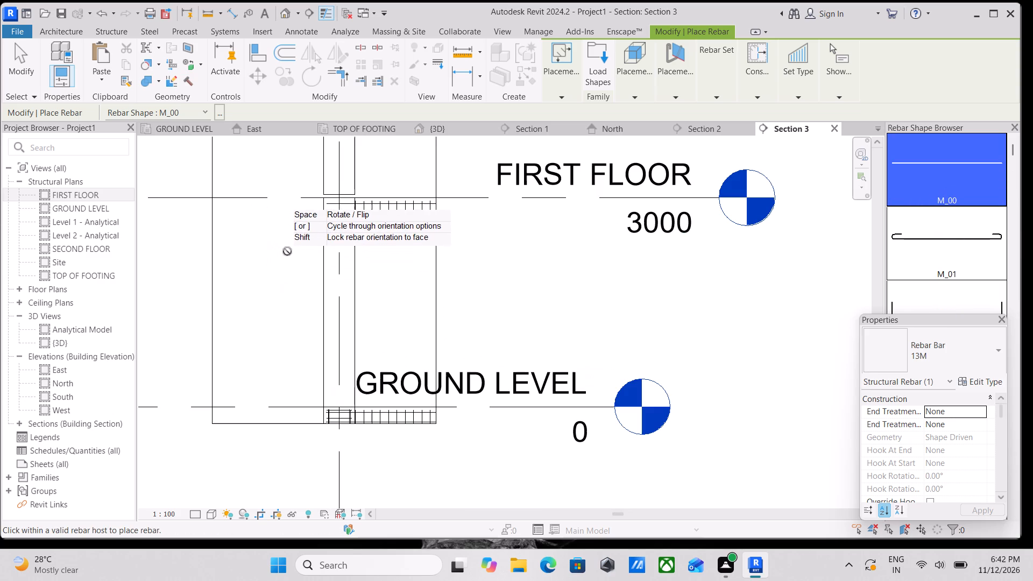
scroll(330, 239, "up", 5)
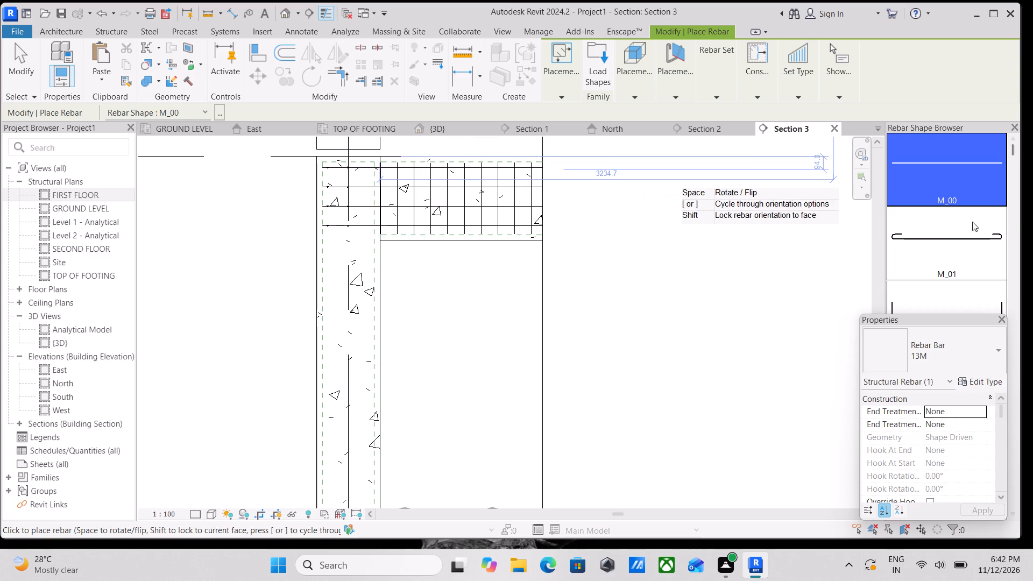
Place one 13M rebar tie of shape M_T1, perpendicular to cover, in the column just below the FIRST FLOOR beam in Section 3.
scroll(945, 228, "down", 6)
scroll(929, 242, "down", 17)
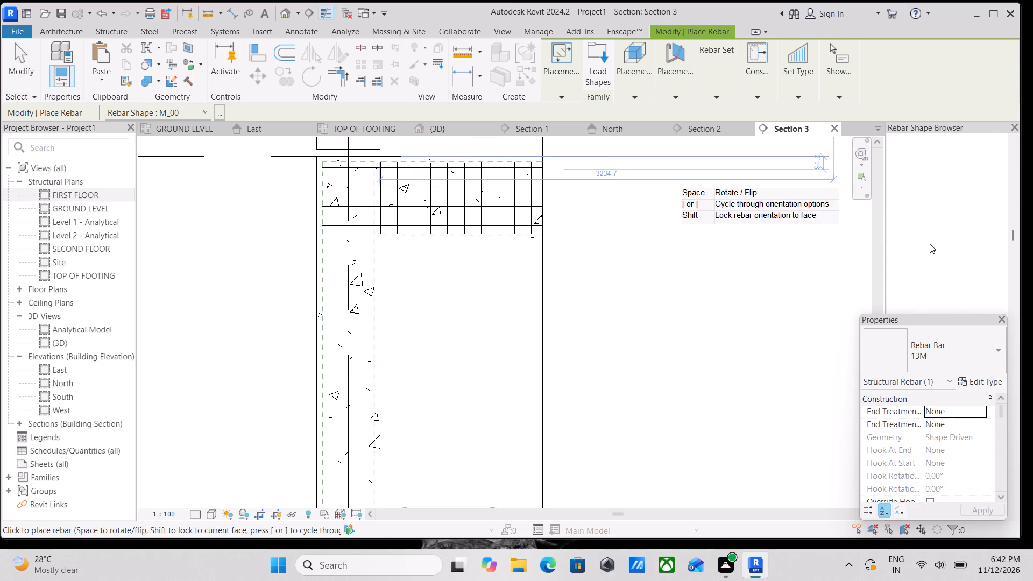
scroll(930, 244, "down", 20)
scroll(930, 244, "down", 16)
scroll(979, 247, "down", 8)
left_click(954, 233)
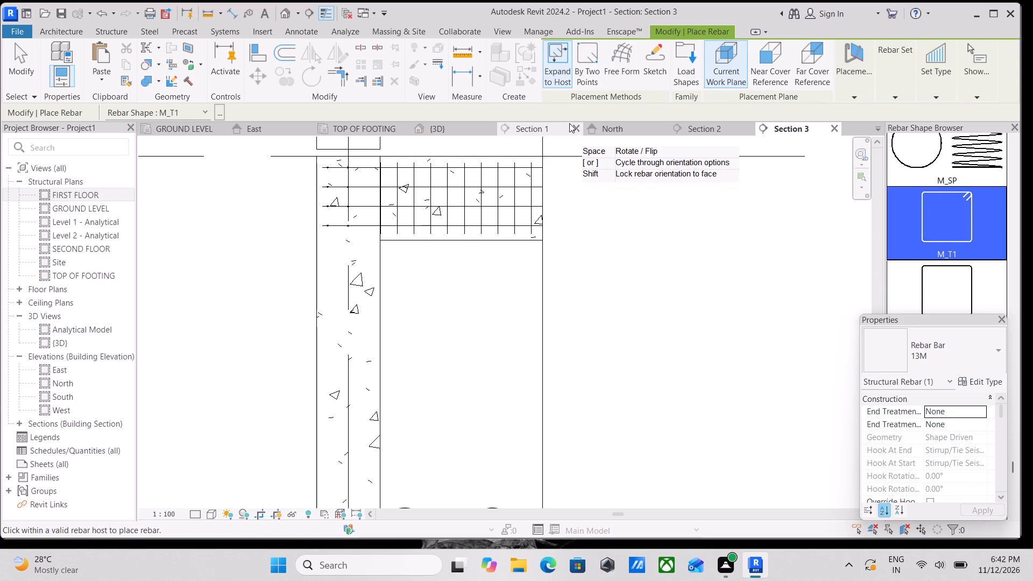
left_click(842, 90)
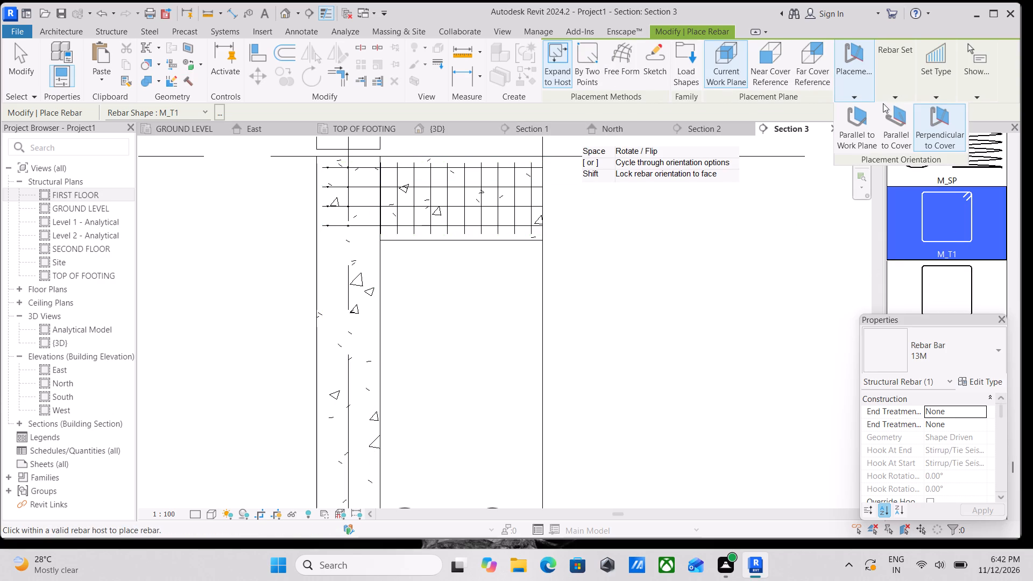
scroll(341, 237, "up", 2)
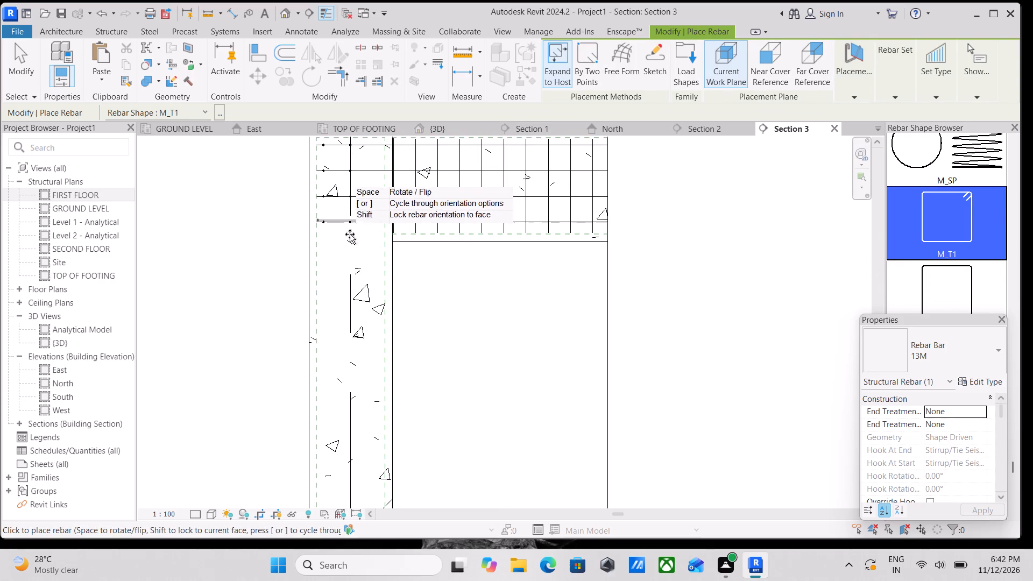
left_click(355, 282)
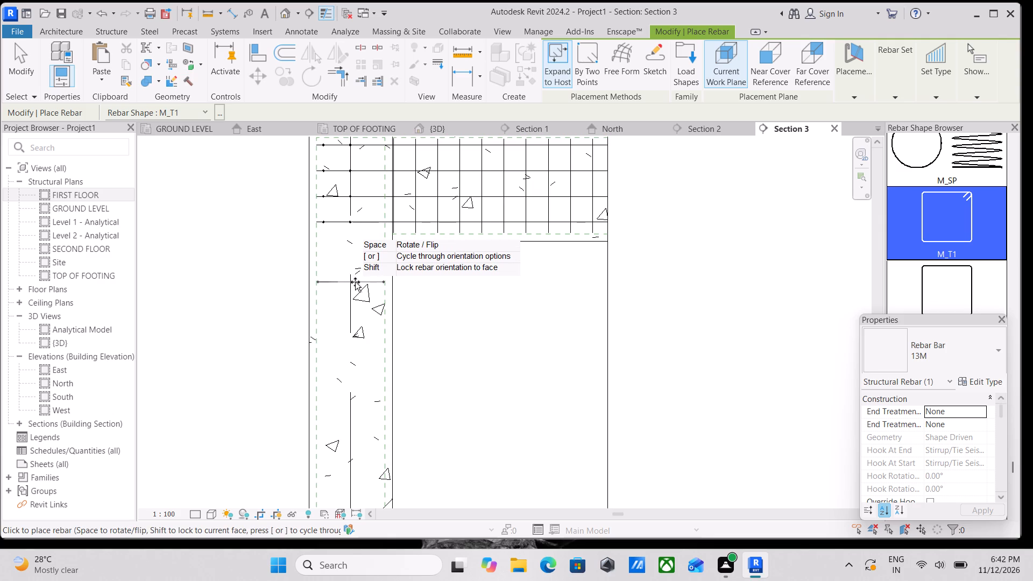
scroll(448, 296, "up", 5)
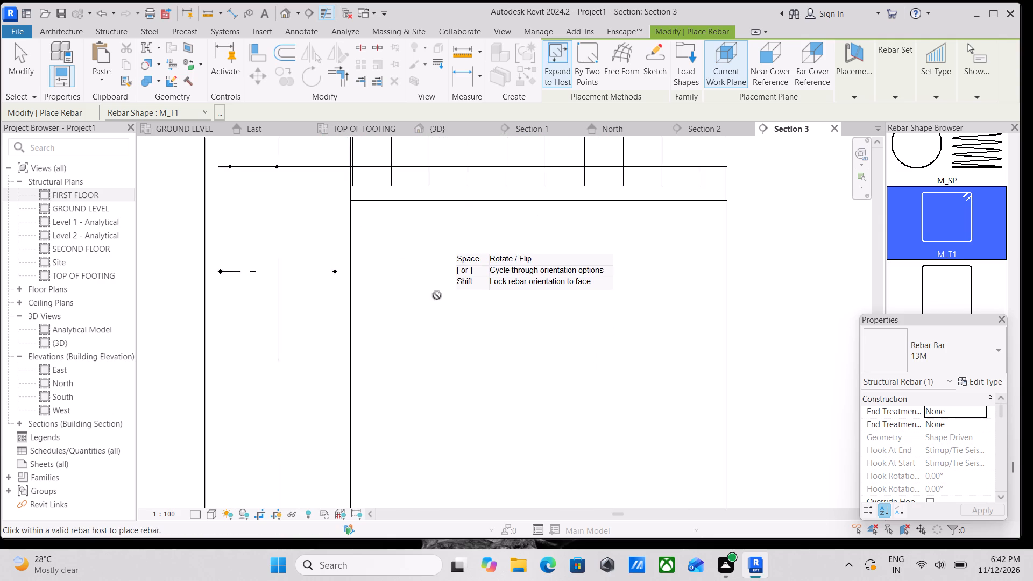
middle_click_drag(434, 295, 516, 364)
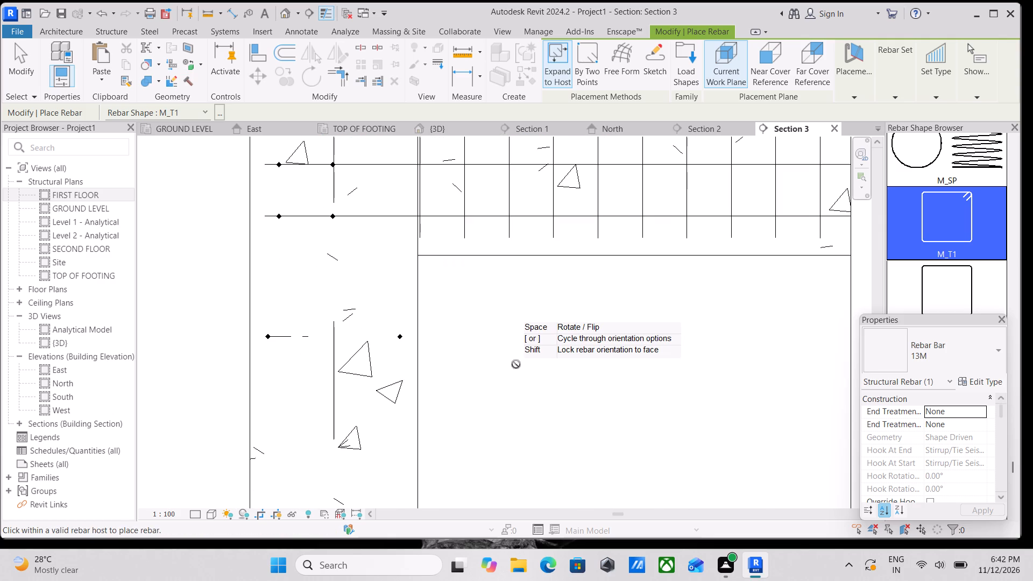
key("Escape")
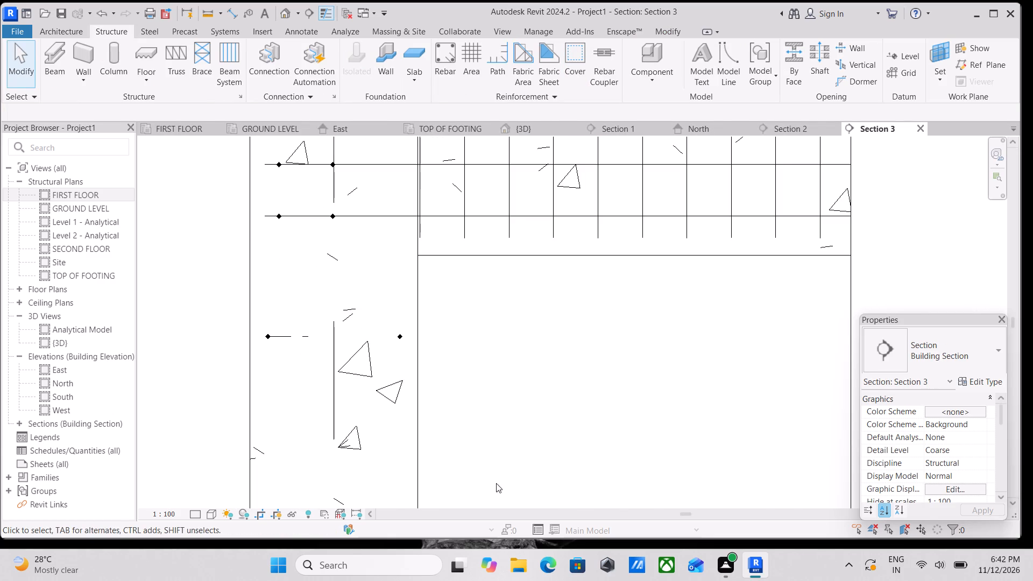
Set the detail level of Section 3 to Fine.
left_click(198, 518)
left_click(200, 500)
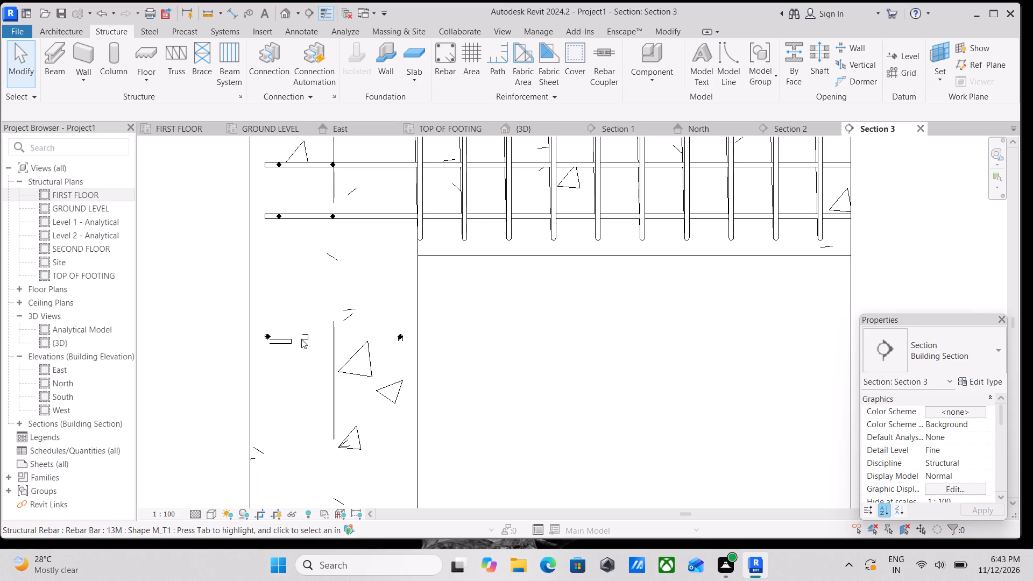
Examine the M_T1 tie's rebar sketch in Floor Plan: SECOND FLOOR at grid A-1 and finish the sketch unchanged.
double_click(306, 331)
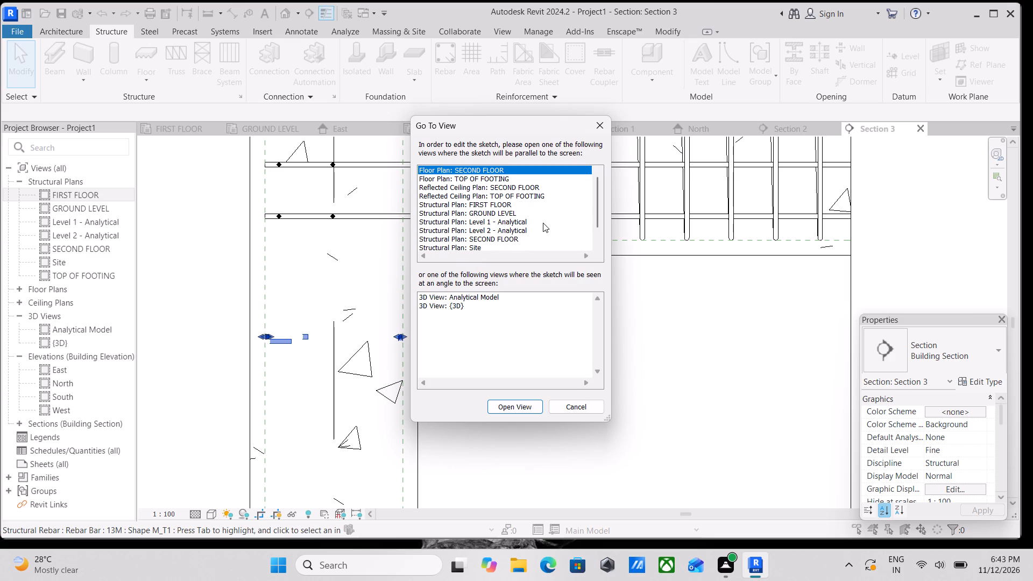
left_click(522, 407)
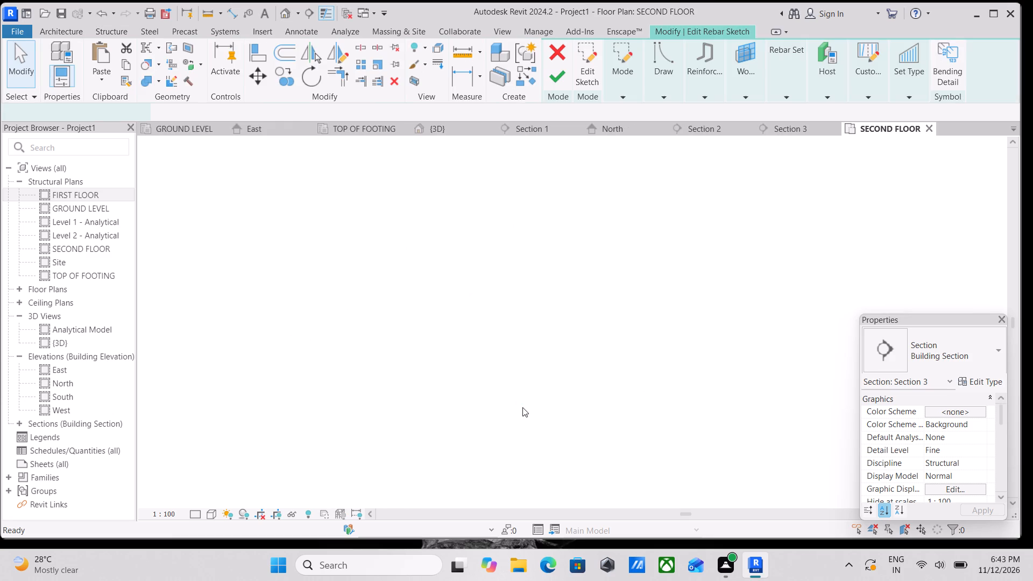
scroll(488, 325, "up", 6)
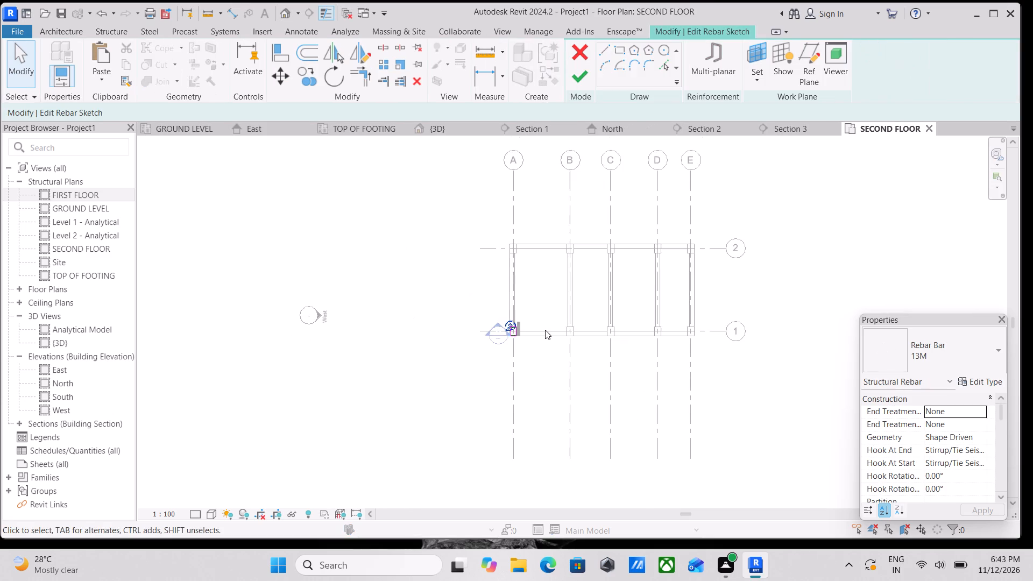
scroll(545, 330, "up", 10)
scroll(476, 425, "up", 3)
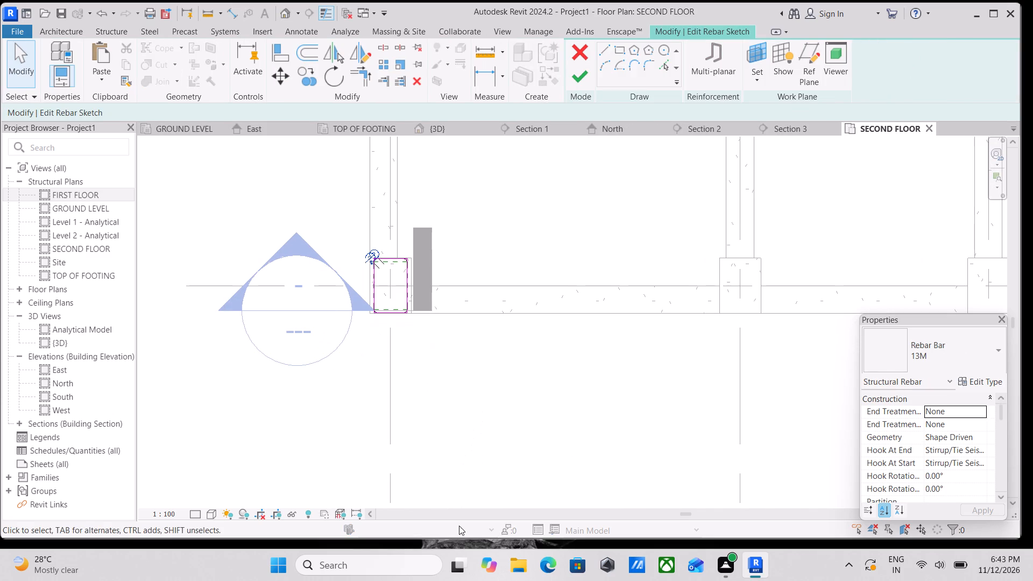
scroll(443, 329, "up", 2)
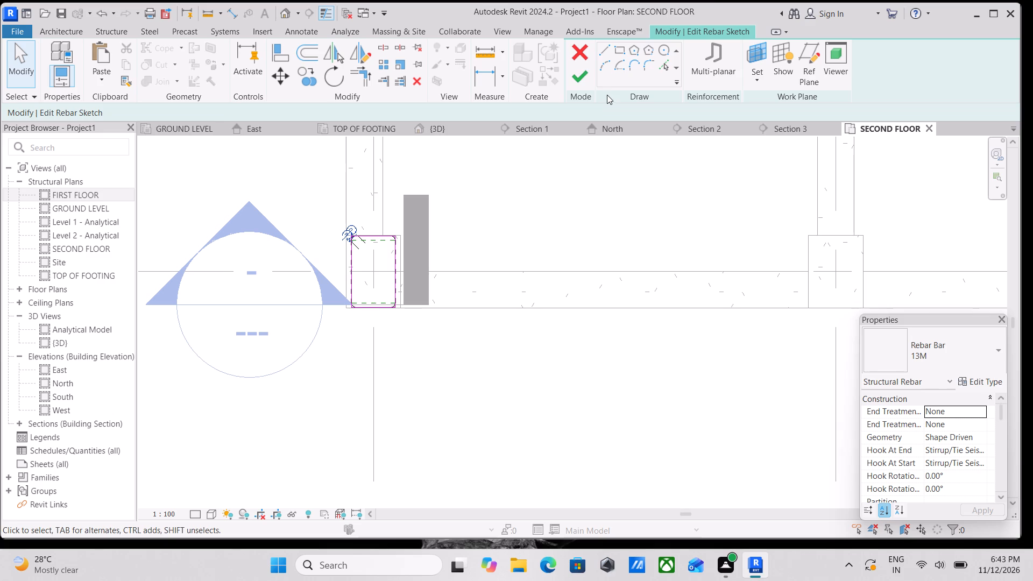
left_click(574, 87)
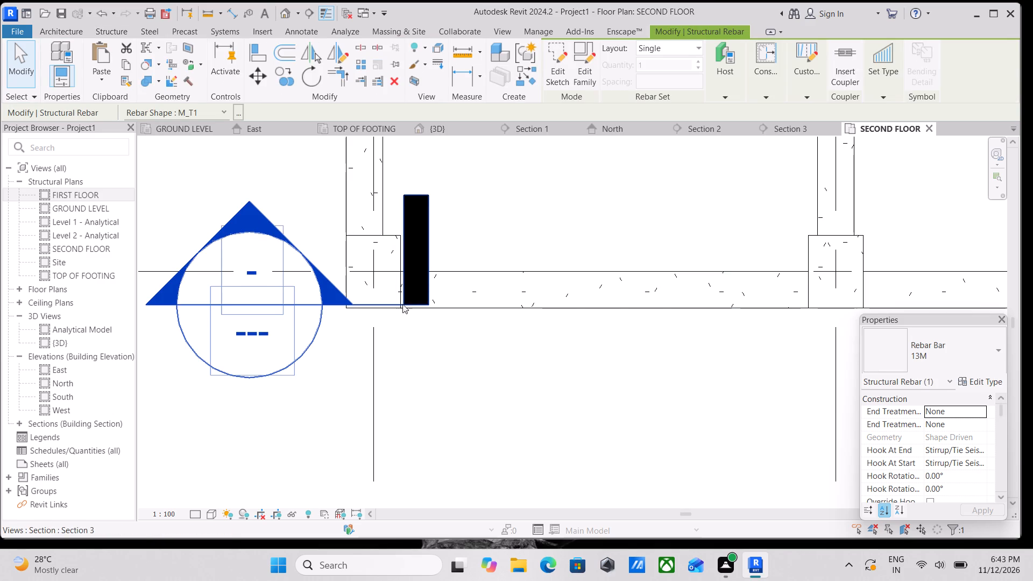
Examine the M_T1 tie and surrounding column and beam reinforcement in the SECOND FLOOR plan and in Section 3.
scroll(421, 277, "up", 3)
middle_click_drag(421, 277, 350, 320)
scroll(336, 322, "down", 9)
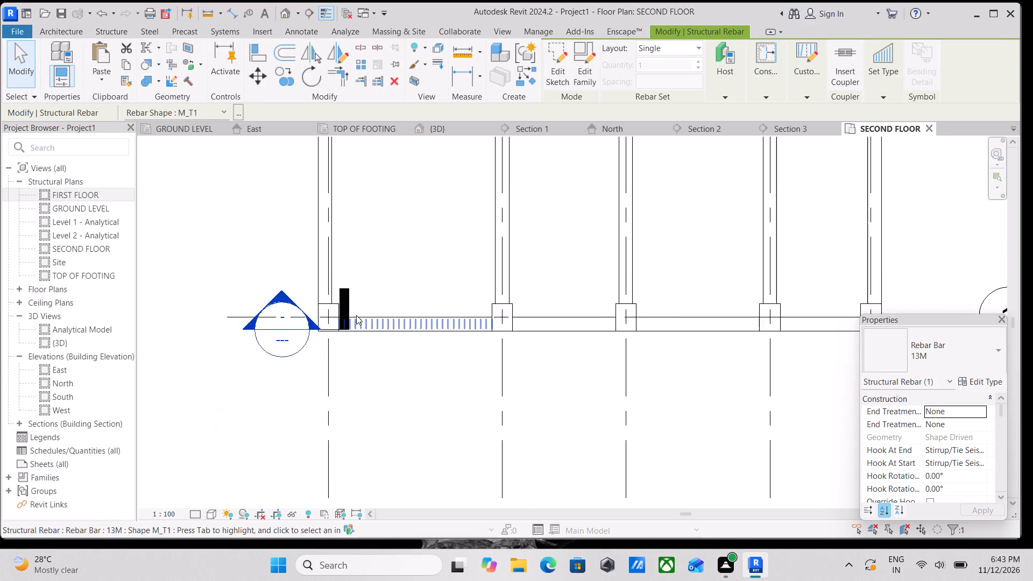
middle_click_drag(356, 315, 268, 338)
left_click(769, 124)
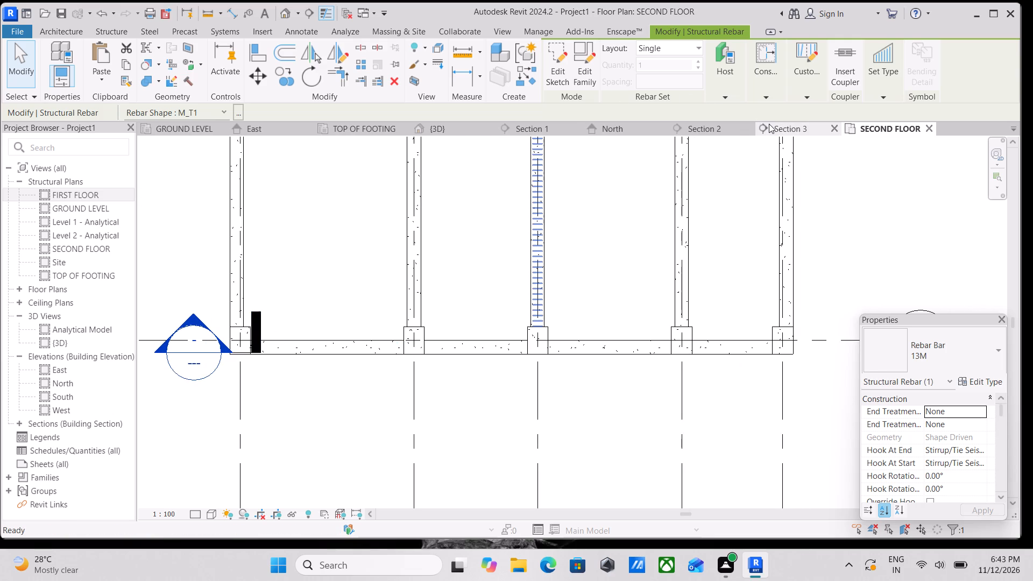
scroll(573, 277, "down", 2)
middle_click_drag(567, 265, 569, 223)
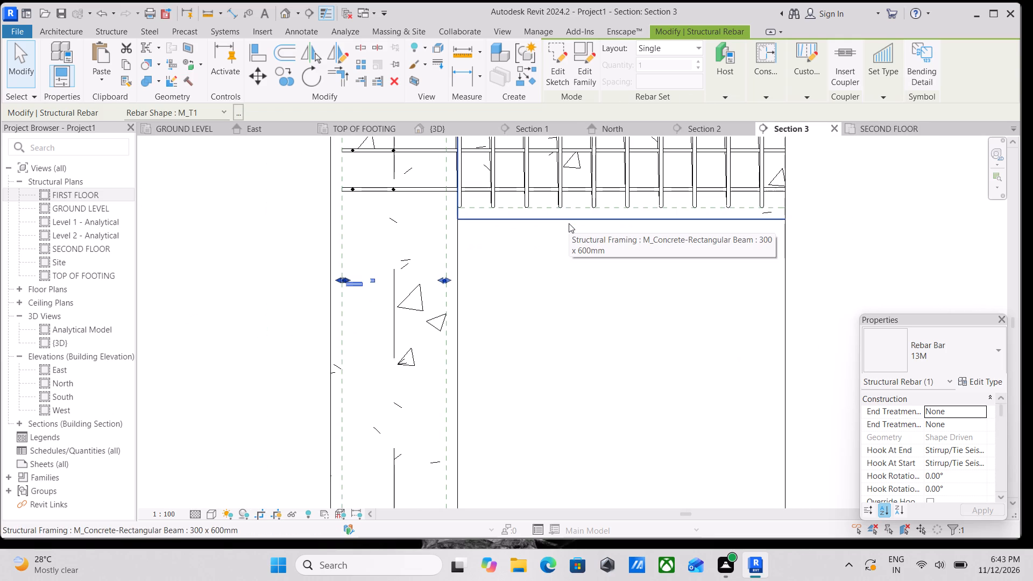
scroll(560, 271, "down", 2)
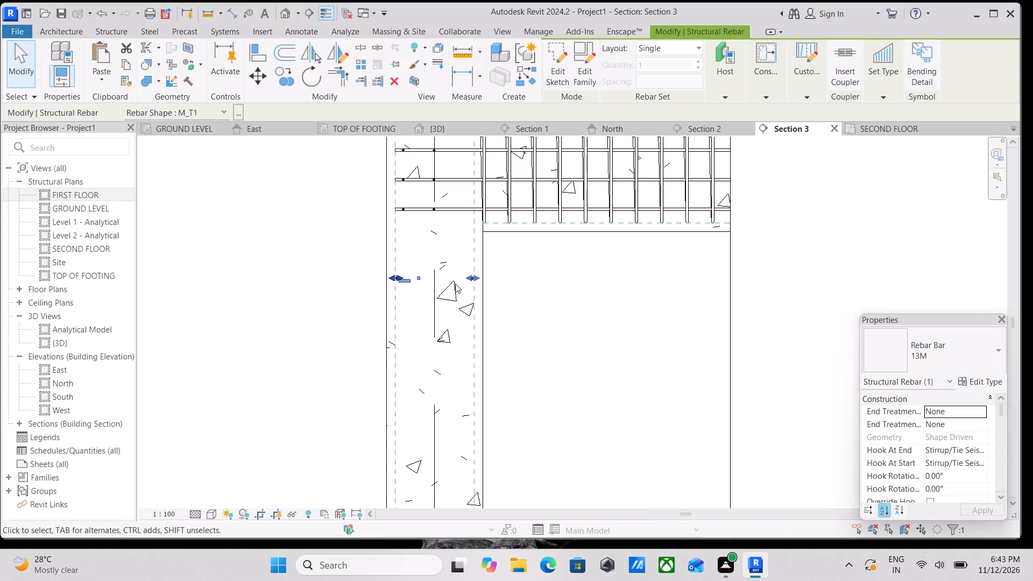
scroll(425, 280, "up", 2)
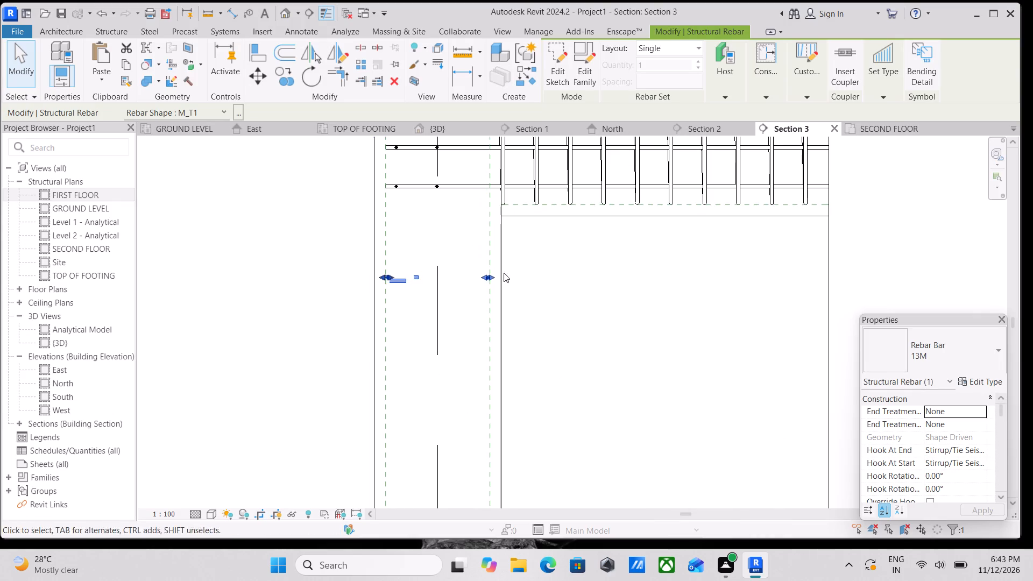
scroll(494, 360, "down", 3)
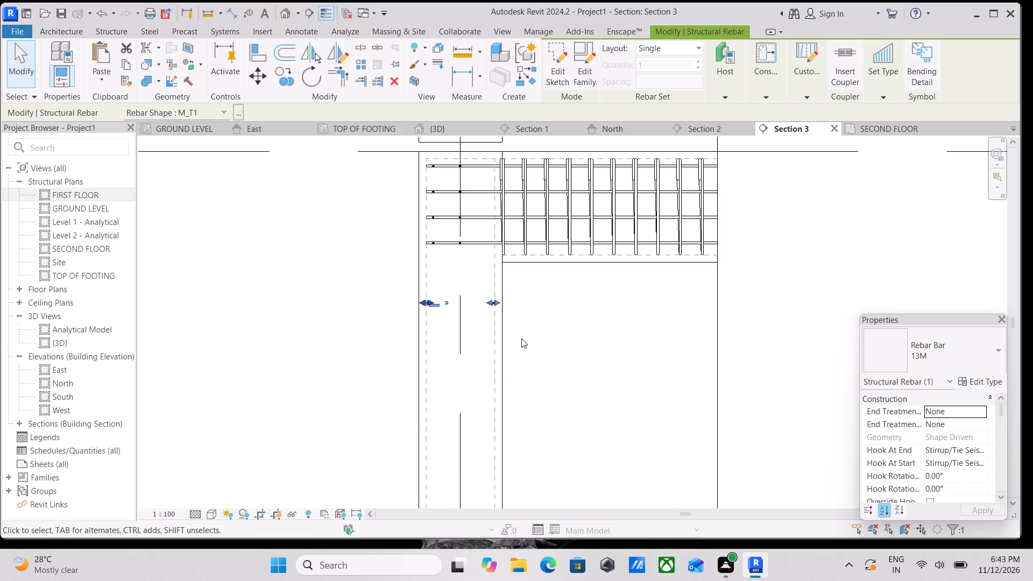
scroll(521, 338, "down", 1)
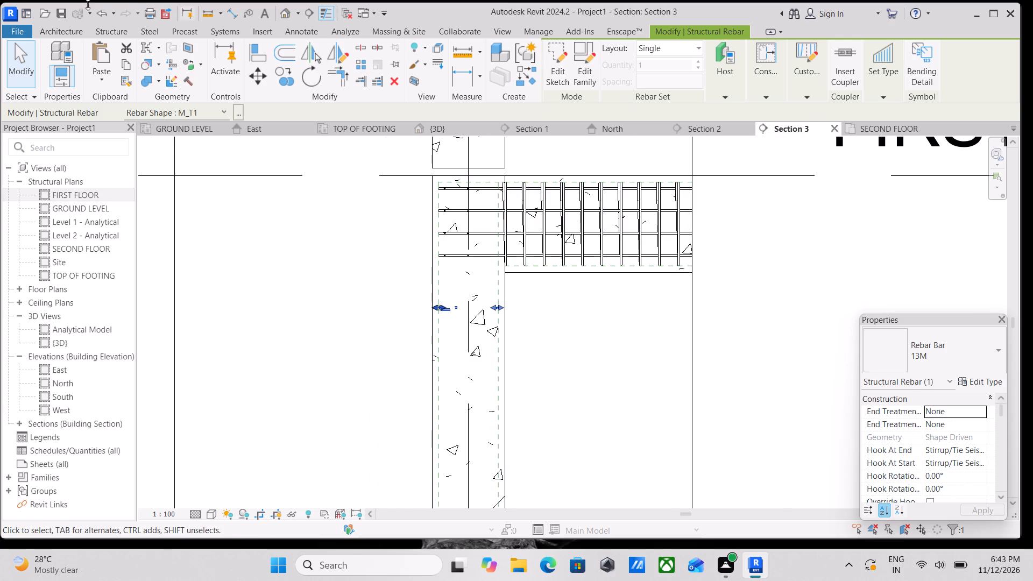
Place a straight vertical 13M rebar of shape M_00, parallel to the work plane, near the centreline of the column below FIRST FLOOR.
left_click(101, 29)
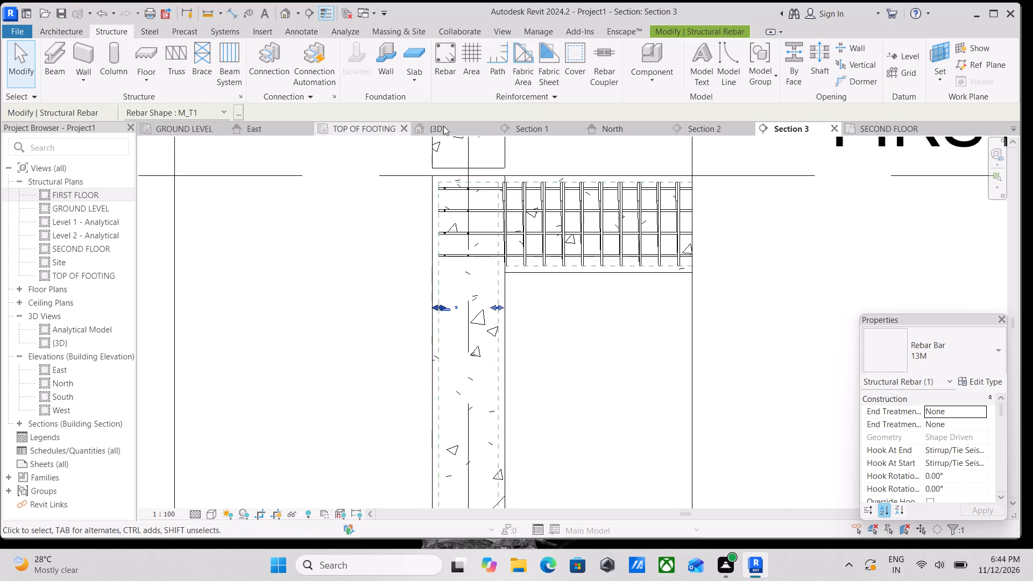
left_click(649, 82)
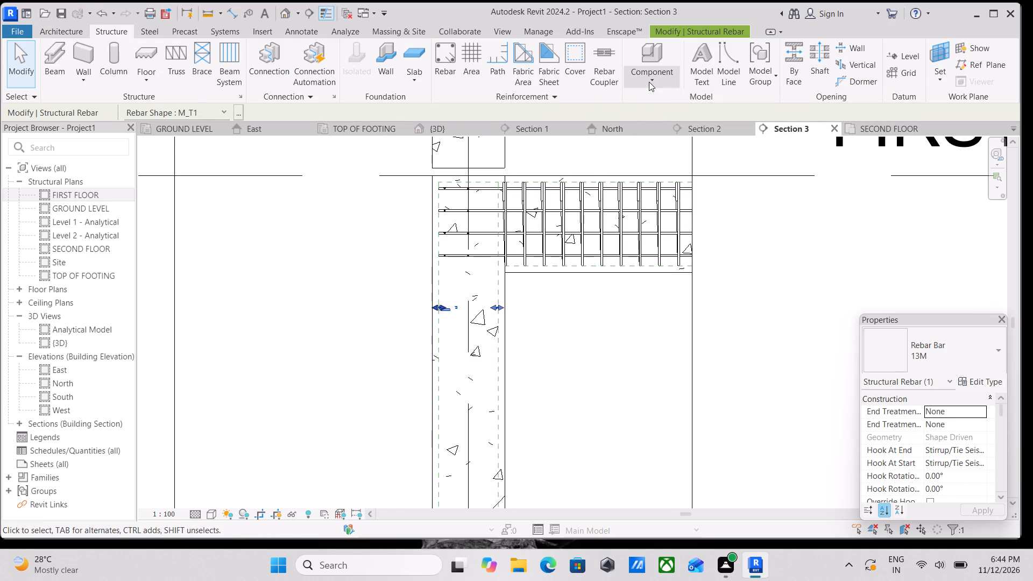
left_click(649, 82)
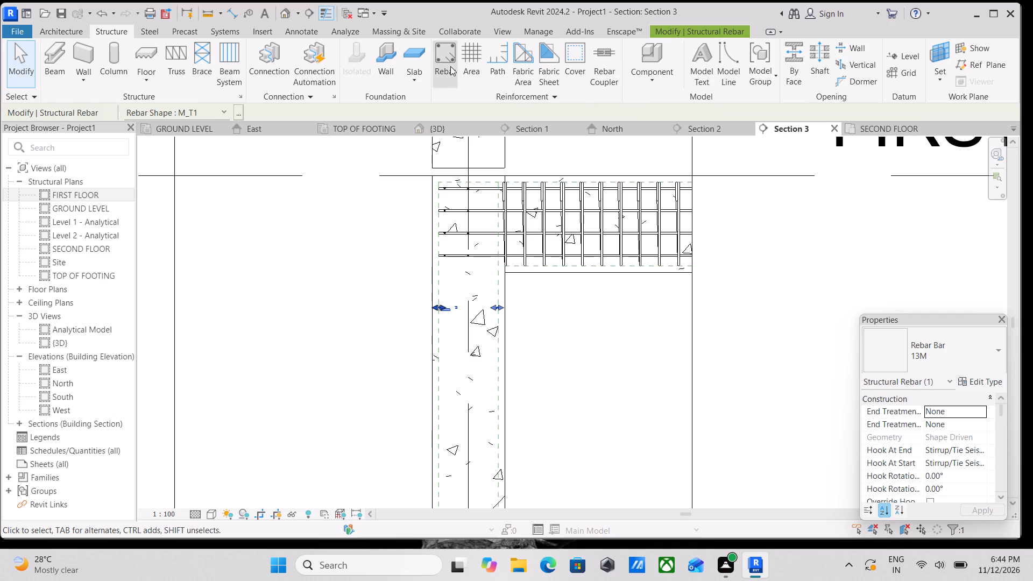
left_click(450, 66)
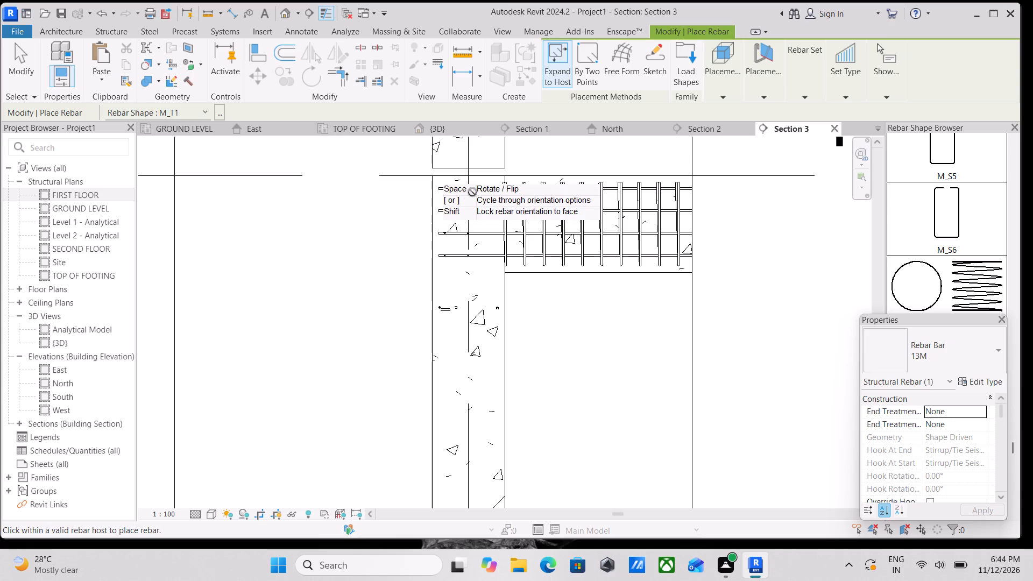
scroll(470, 293, "up", 2)
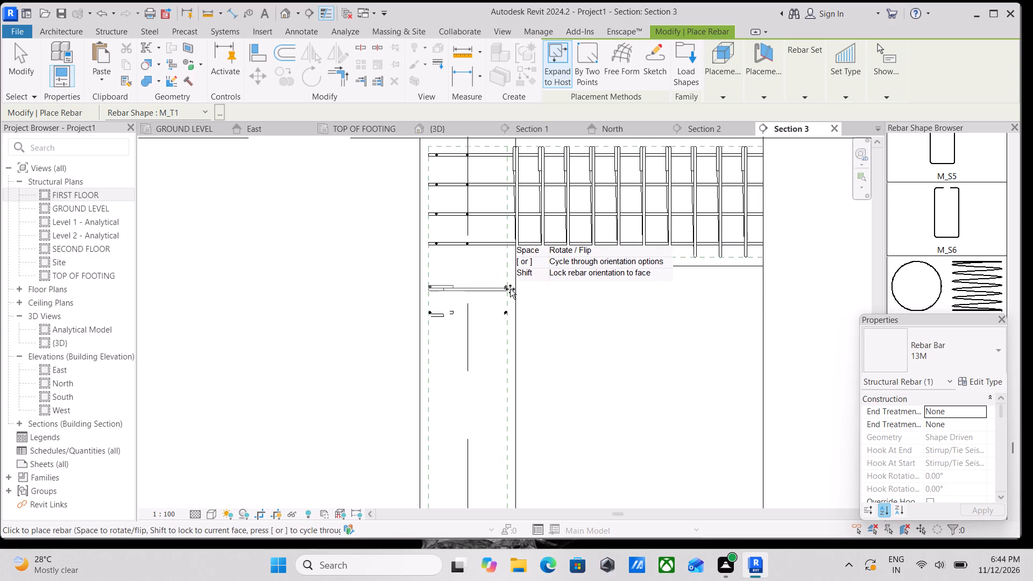
scroll(944, 223, "up", 3)
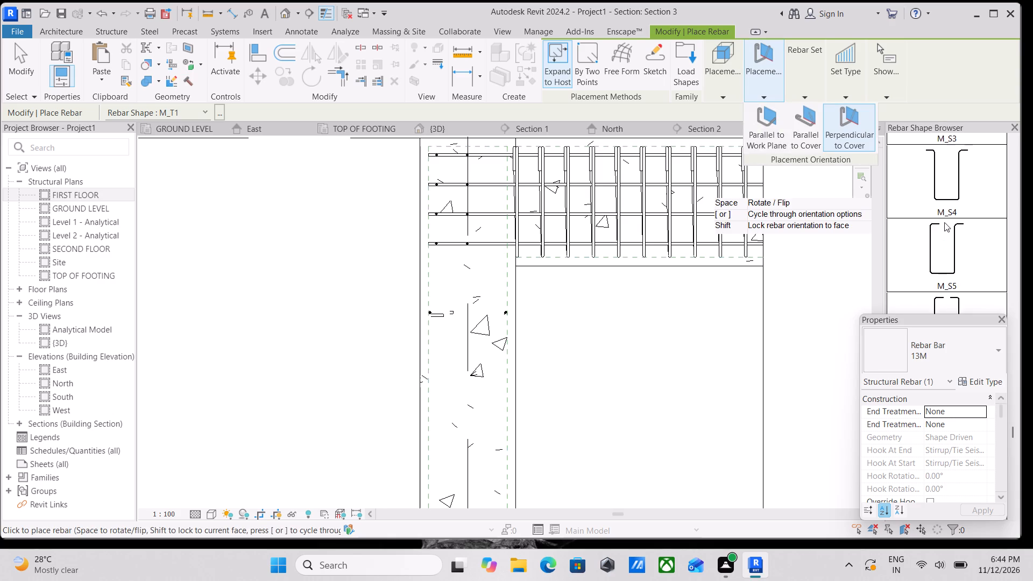
scroll(944, 222, "up", 13)
scroll(944, 223, "down", 2)
scroll(944, 224, "up", 5)
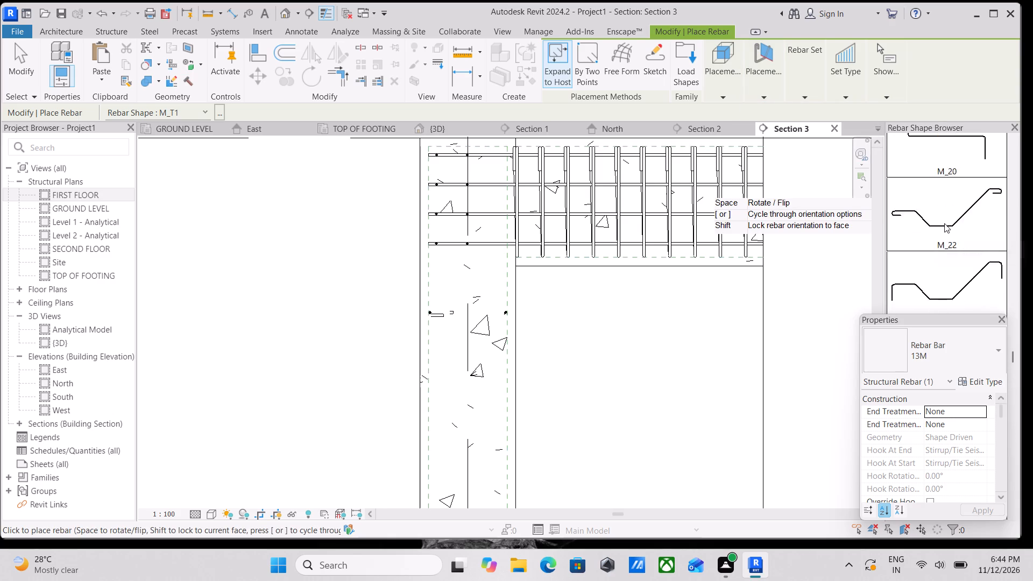
scroll(944, 223, "up", 8)
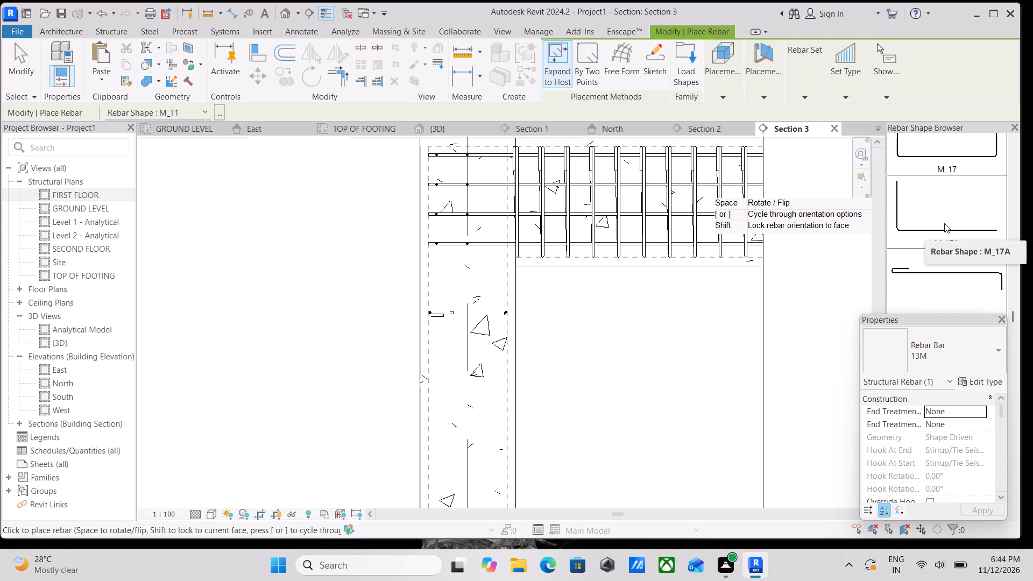
scroll(944, 223, "up", 9)
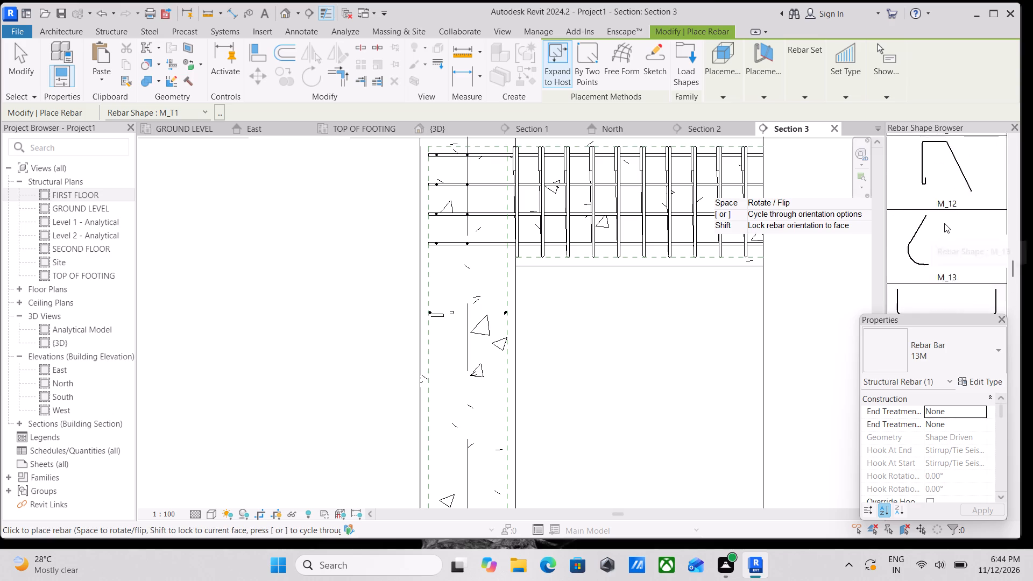
scroll(944, 223, "up", 20)
scroll(944, 223, "up", 9)
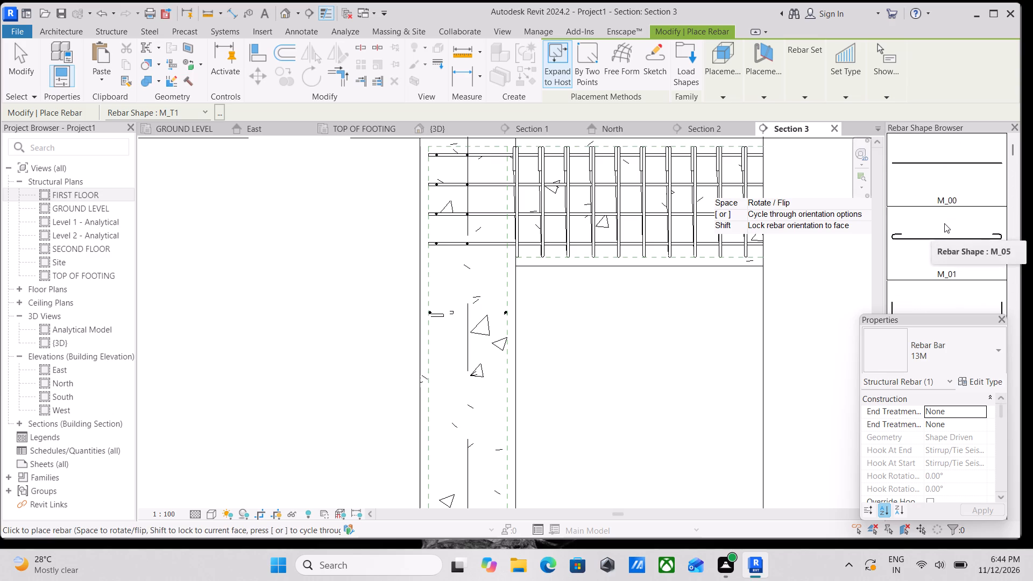
scroll(944, 223, "up", 3)
left_click(937, 165)
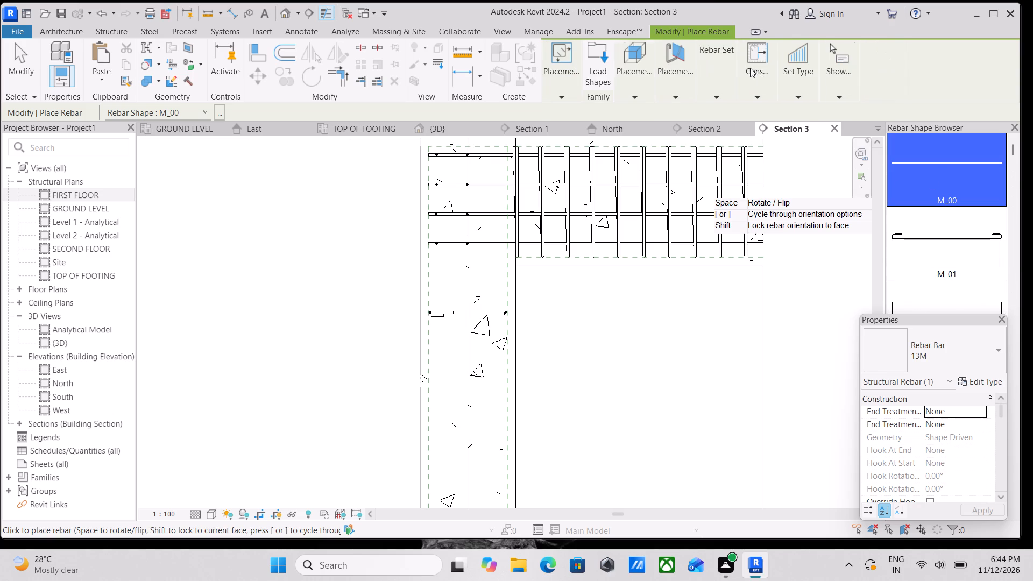
left_click(666, 96)
left_click(705, 130)
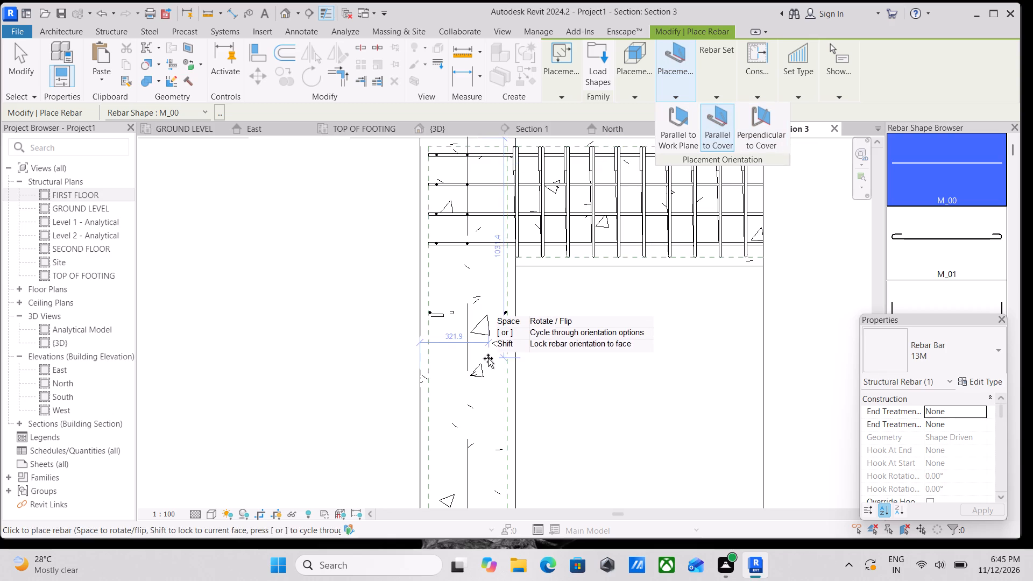
left_click(673, 145)
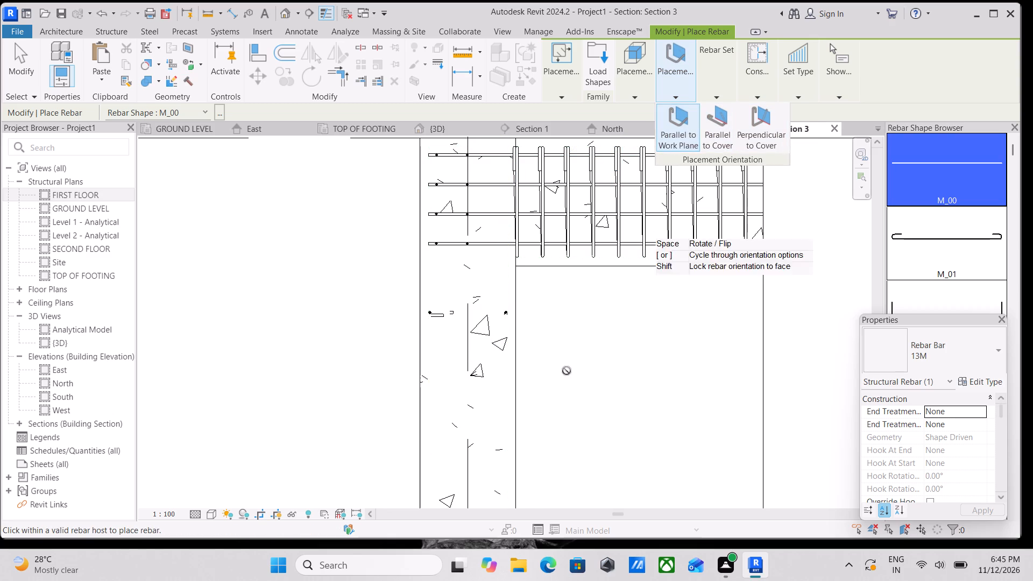
scroll(492, 397, "down", 2)
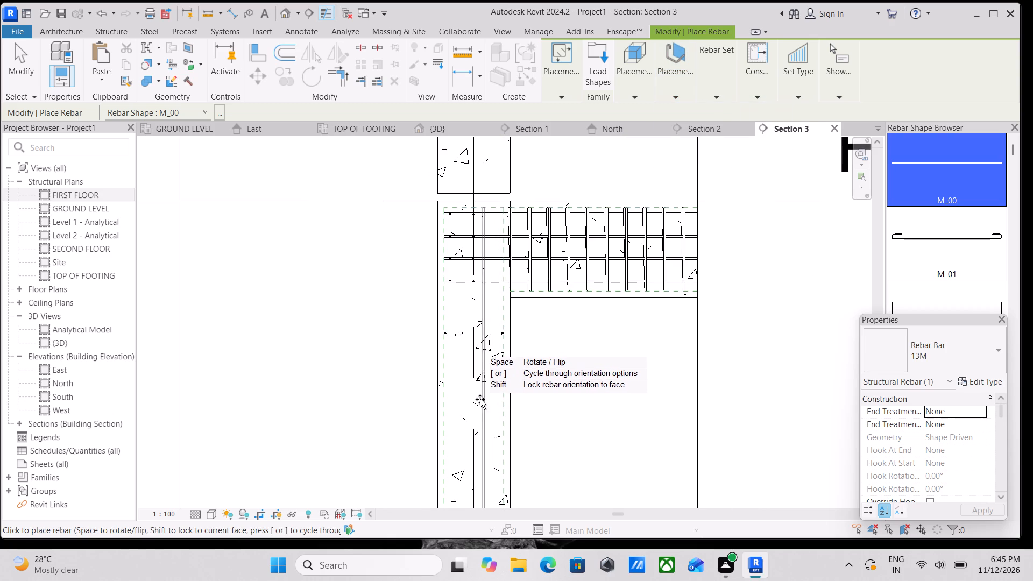
left_click(472, 400)
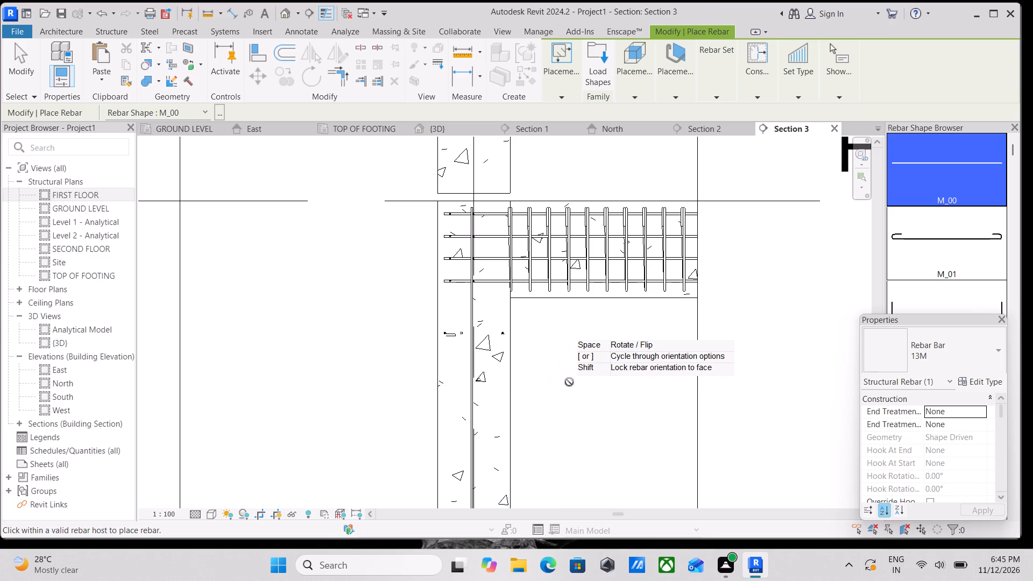
key("Escape")
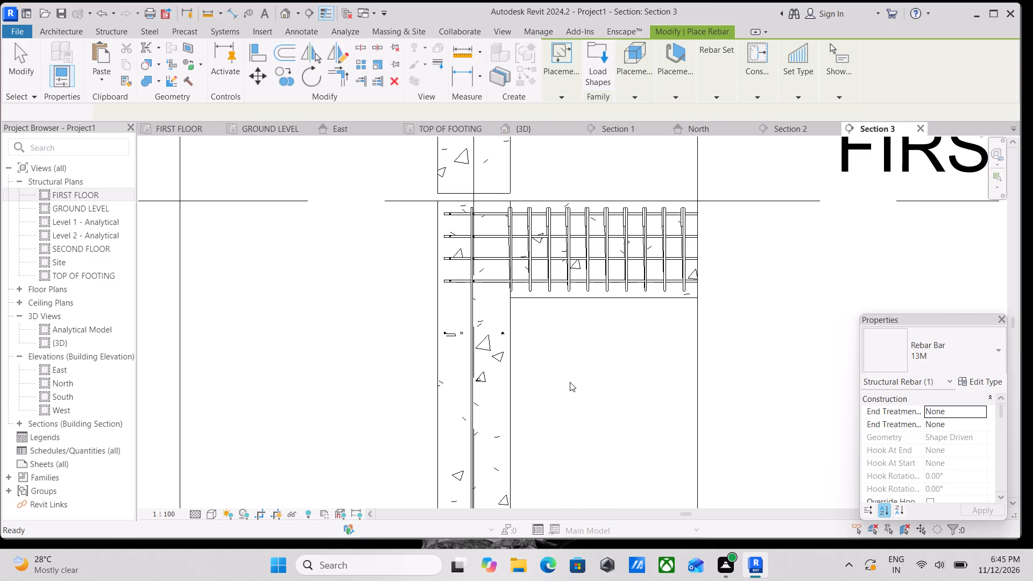
Open the rebar sketch of the vertical M_00 bar in the column and finish it without edits.
scroll(538, 244, "up", 1)
scroll(455, 190, "up", 2)
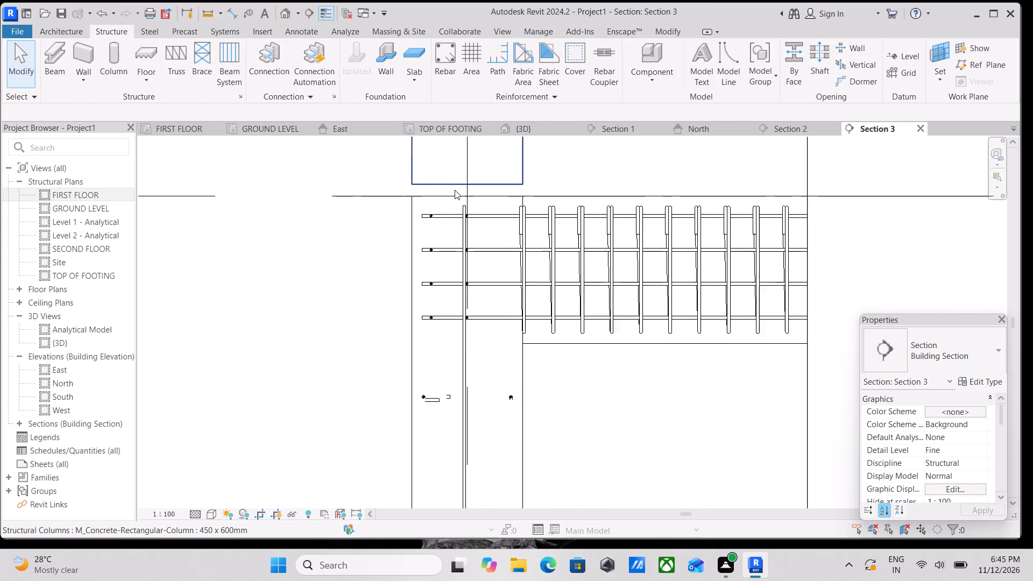
scroll(455, 190, "up", 7)
double_click(456, 215)
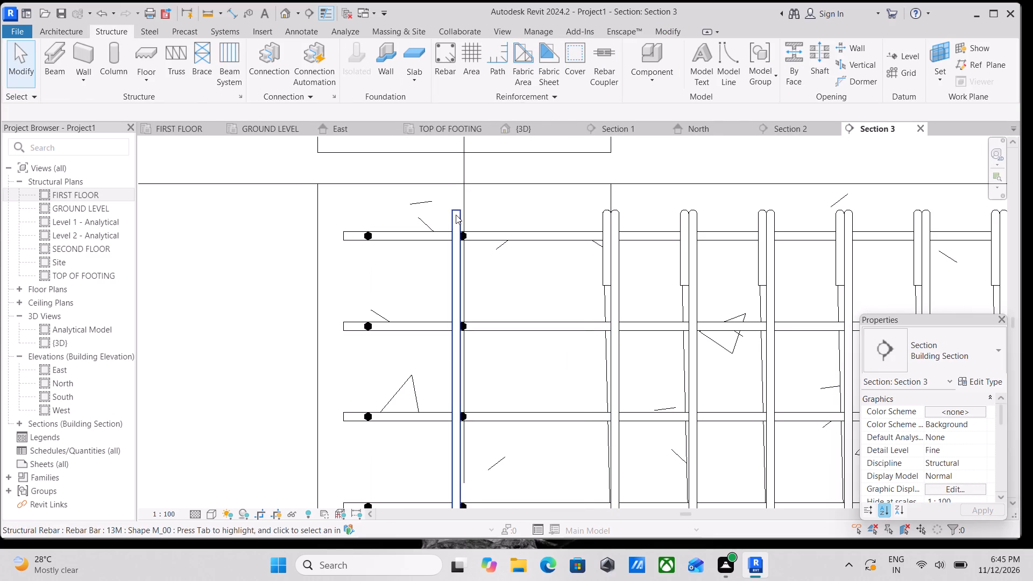
scroll(456, 215, "down", 3)
double_click(456, 215)
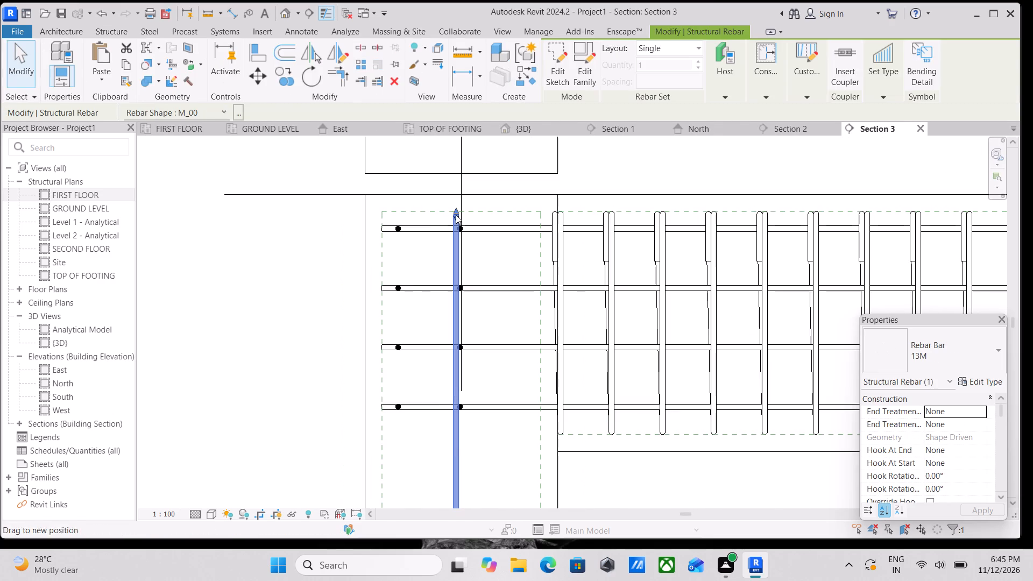
scroll(496, 201, "down", 1)
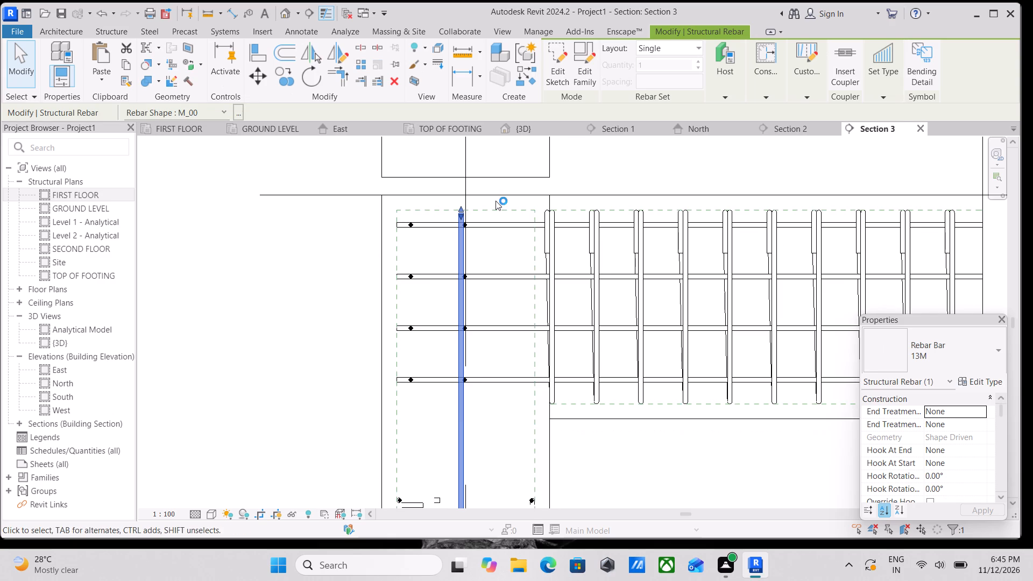
double_click(463, 216)
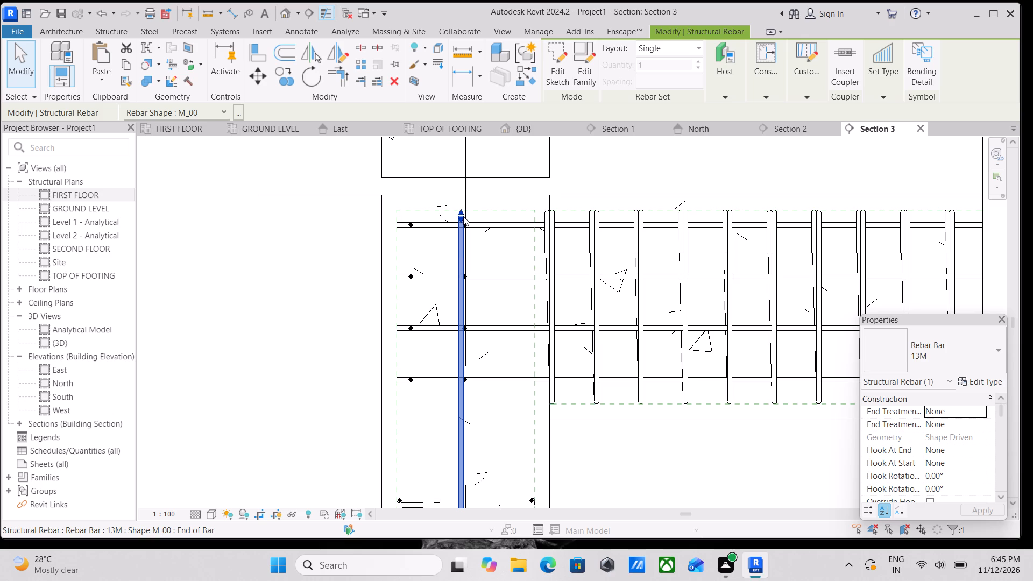
double_click(462, 247)
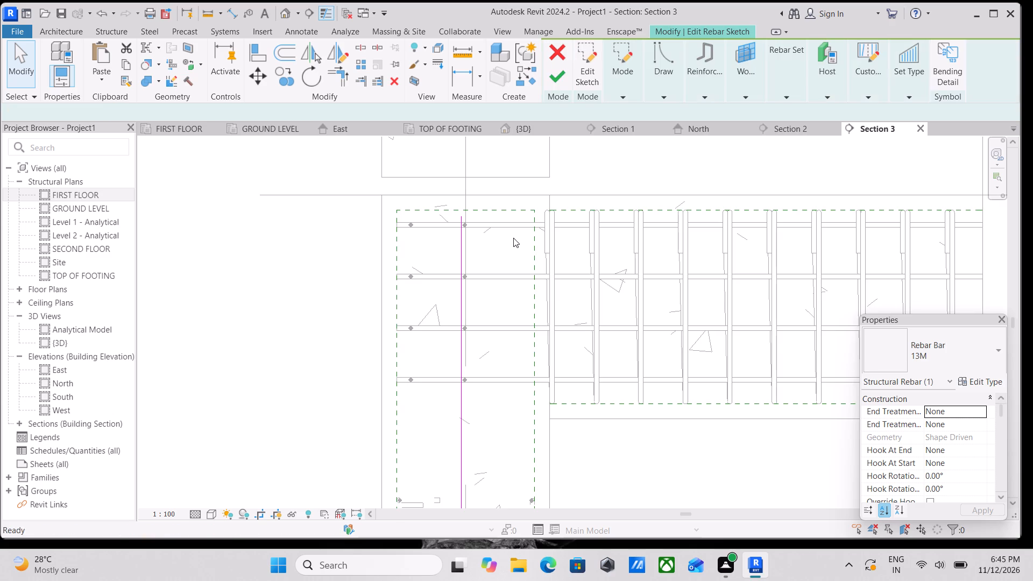
left_click(571, 75)
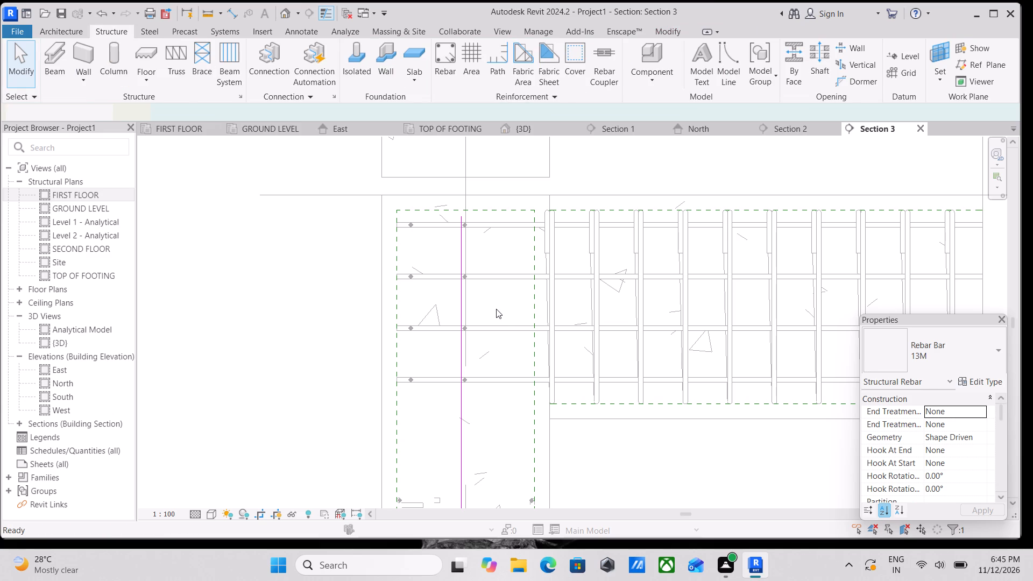
Examine the M_T1 tie and the adjacent vertical M_00 bar in the column just below the FIRST FLOOR beam in Section 3.
scroll(494, 309, "down", 6)
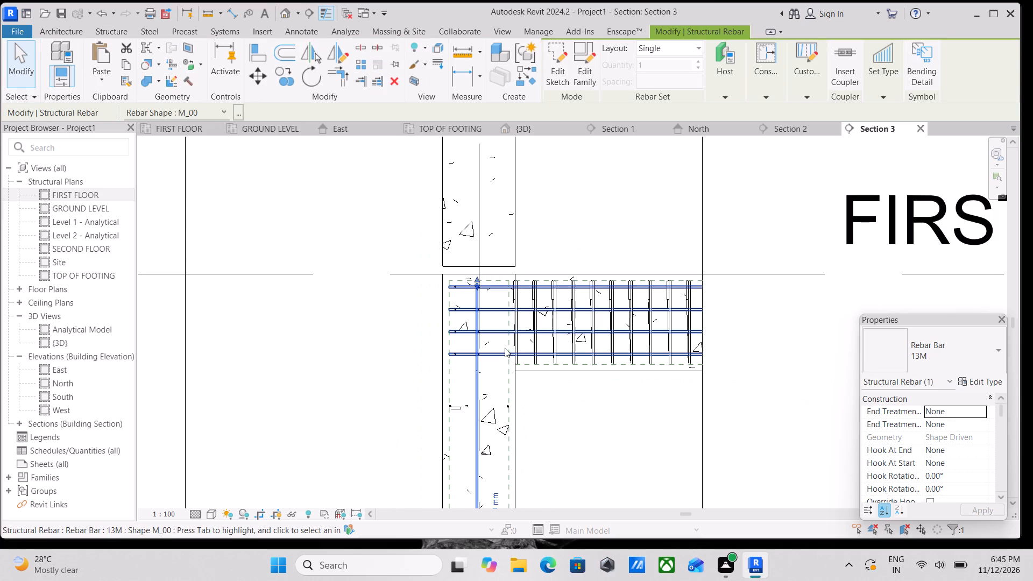
triple_click(456, 403)
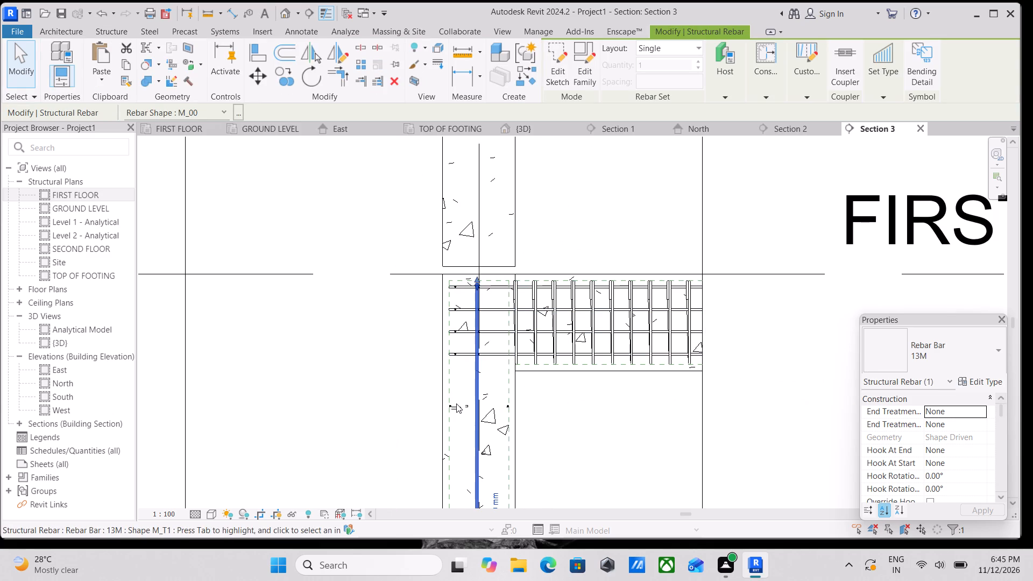
left_click(456, 403)
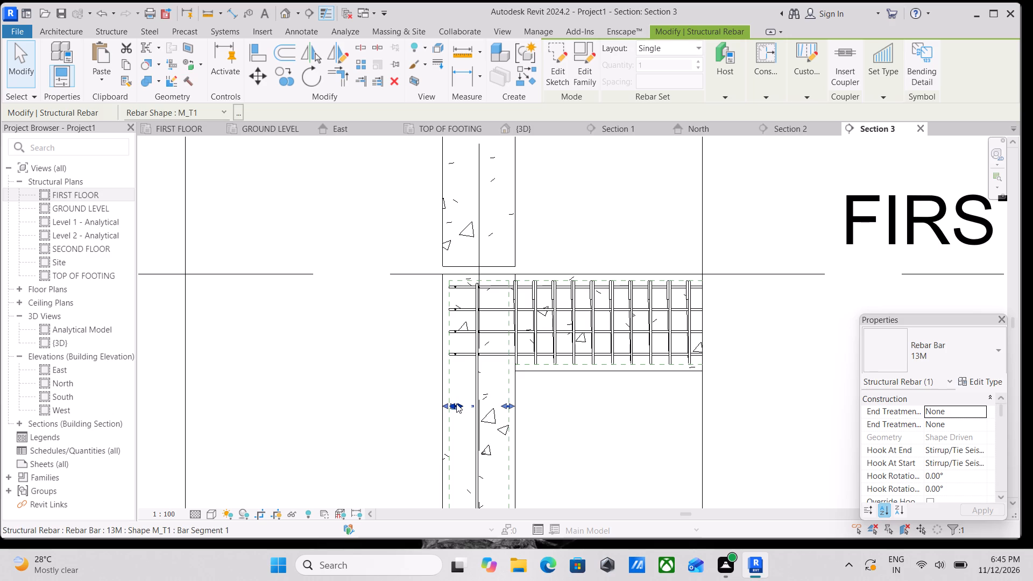
double_click(456, 403)
double_click(456, 403)
scroll(456, 403, "up", 1)
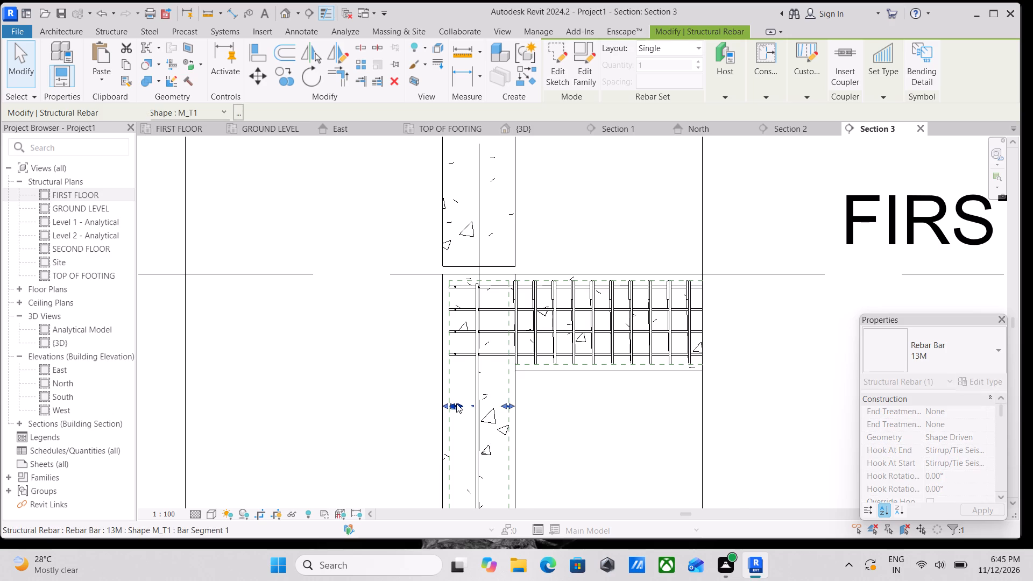
double_click(456, 403)
scroll(532, 409, "up", 3)
double_click(483, 407)
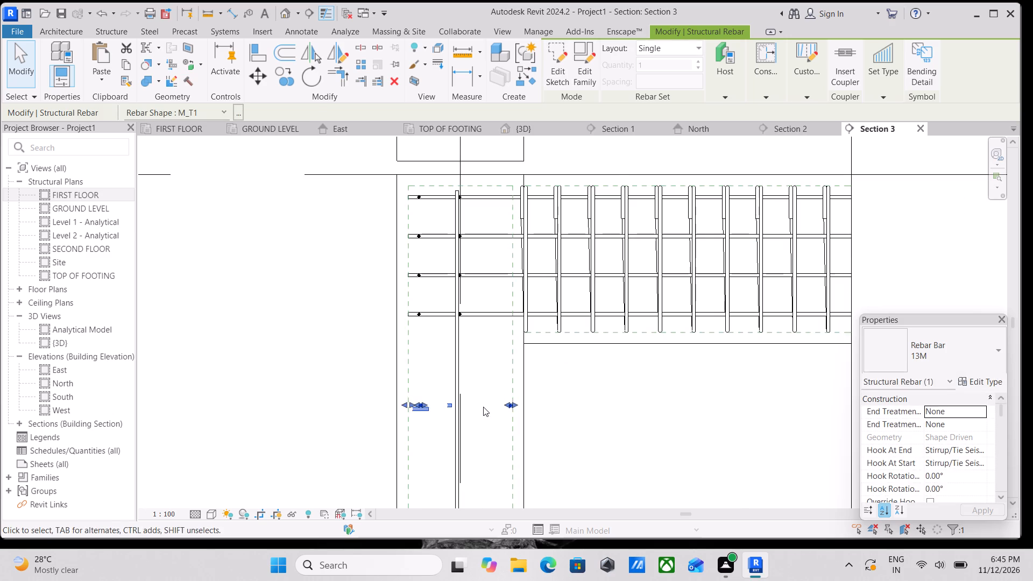
left_click(452, 402)
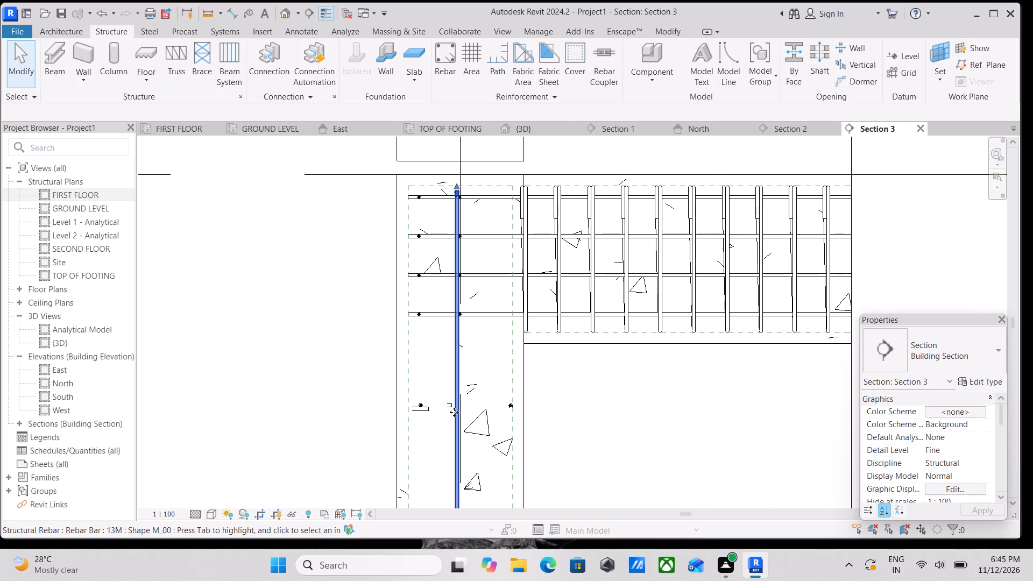
triple_click(424, 411)
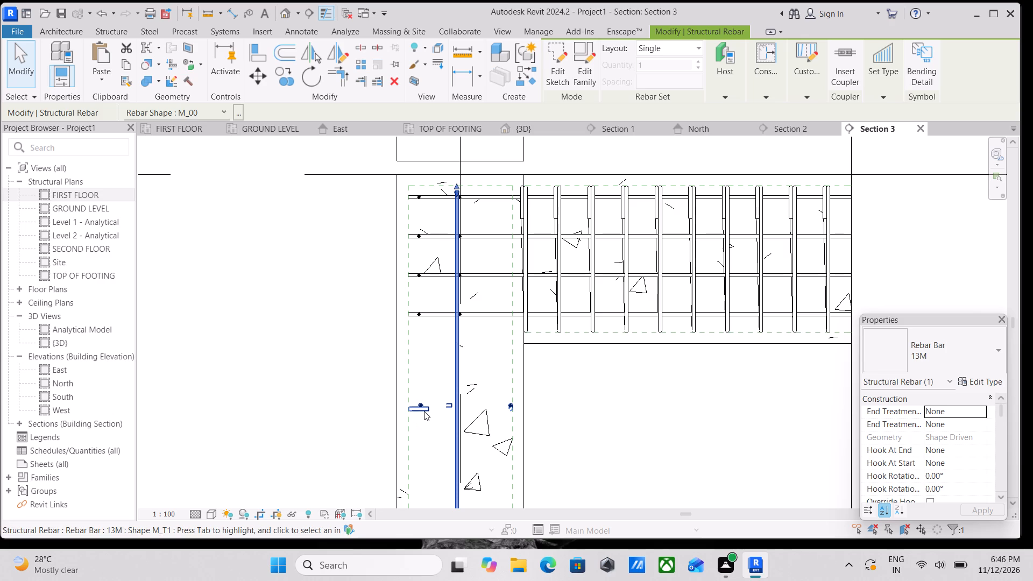
left_click(424, 411)
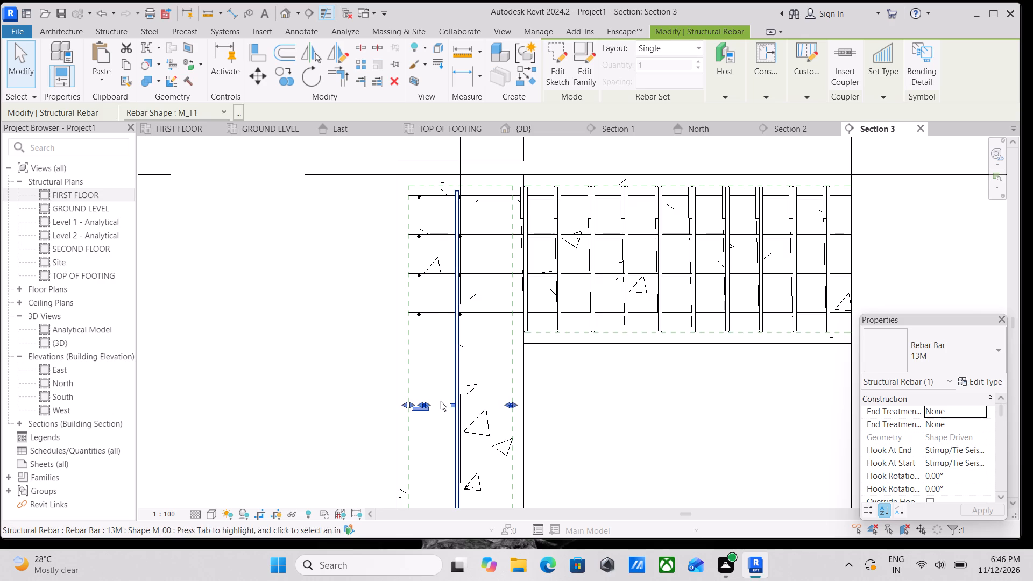
triple_click(441, 401)
triple_click(418, 413)
double_click(418, 413)
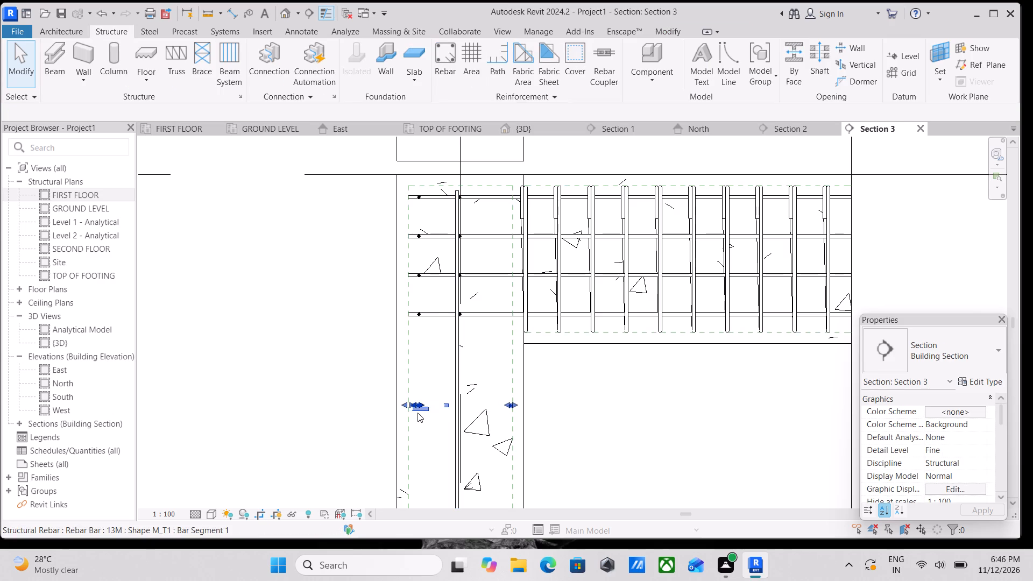
triple_click(484, 402)
triple_click(484, 402)
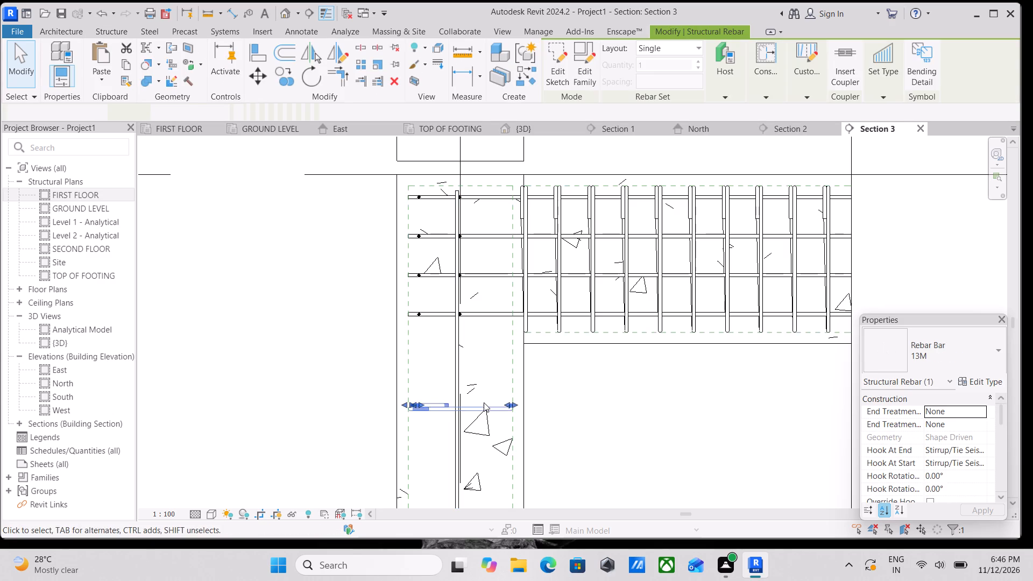
triple_click(484, 402)
triple_click(484, 402)
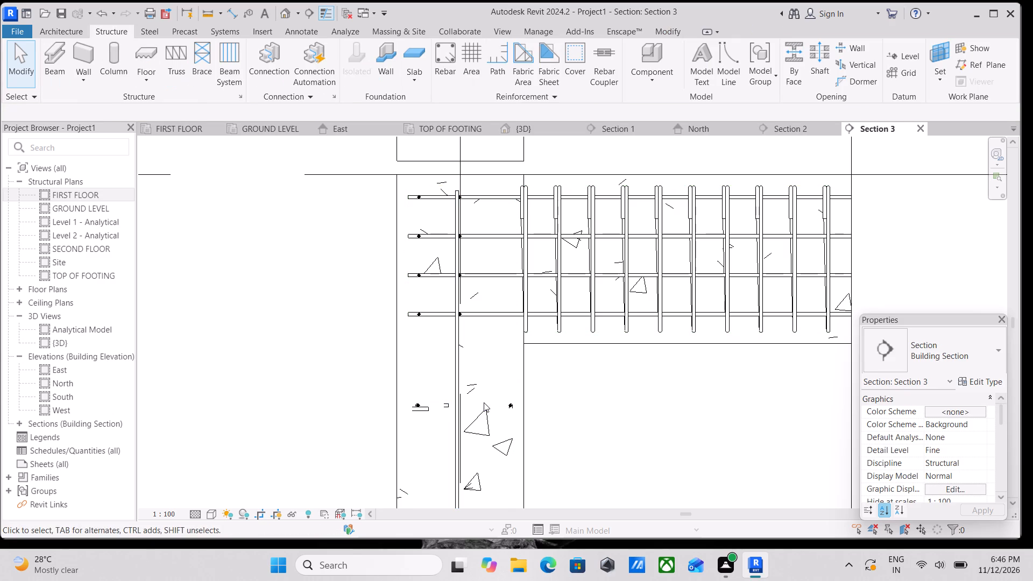
scroll(484, 402, "down", 3)
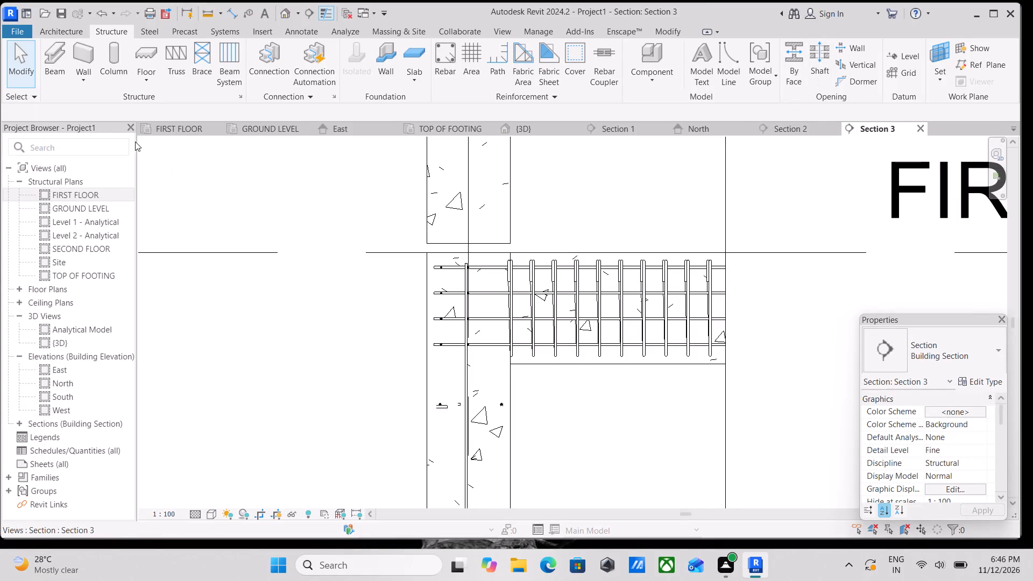
Switch to the {3D} view and examine the reinforced frame across grids A to E.
left_click(530, 129)
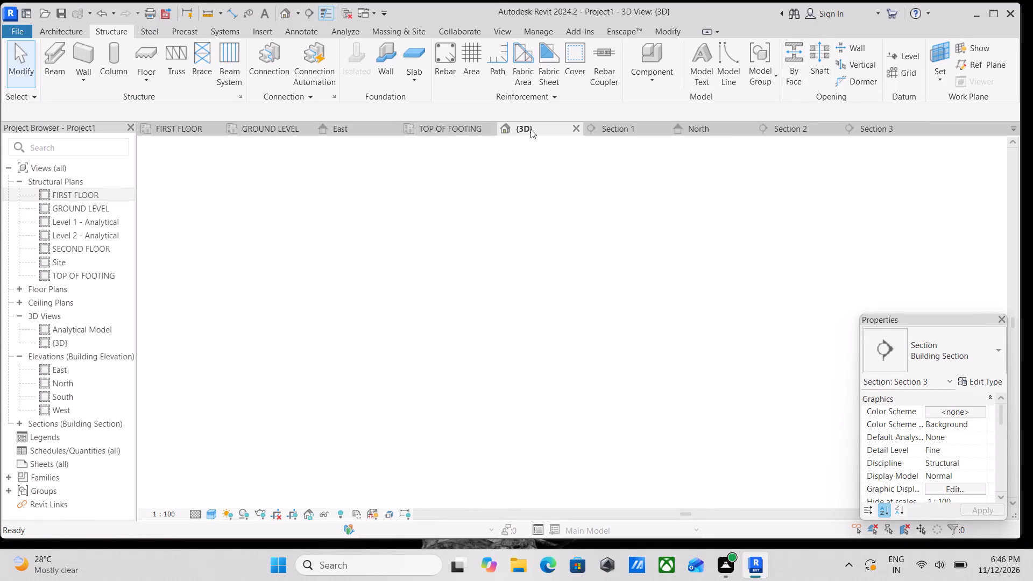
scroll(603, 297, "up", 6)
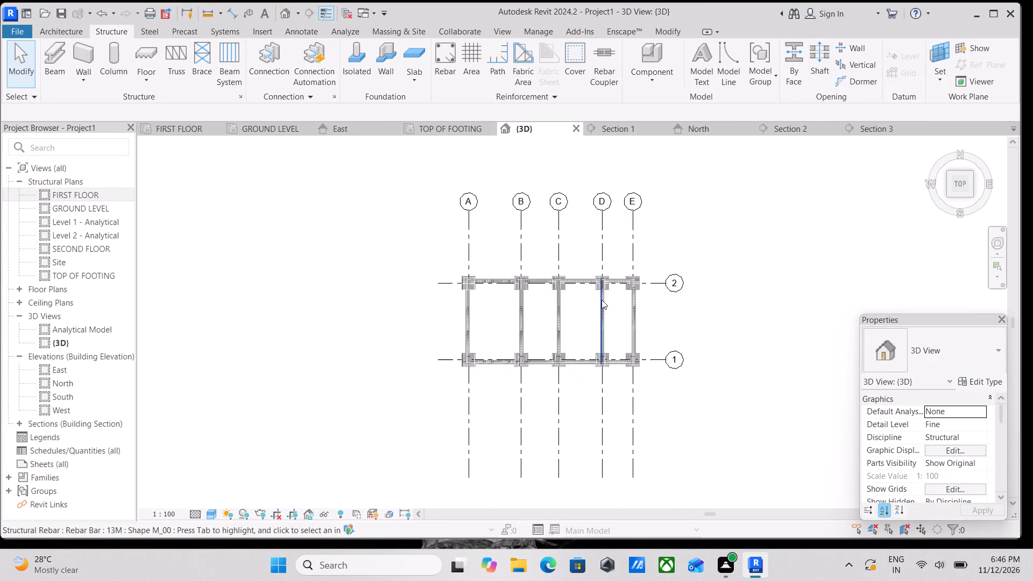
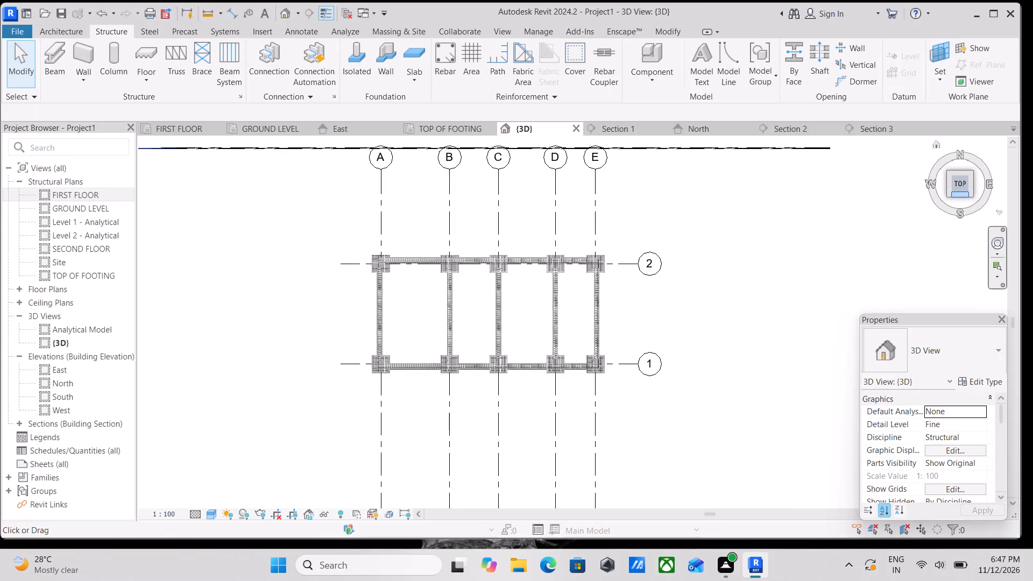
In an isometric 3D view, select all instances of the 13M rebar and temporarily hide them, leaving the concrete frame.
left_click(972, 190)
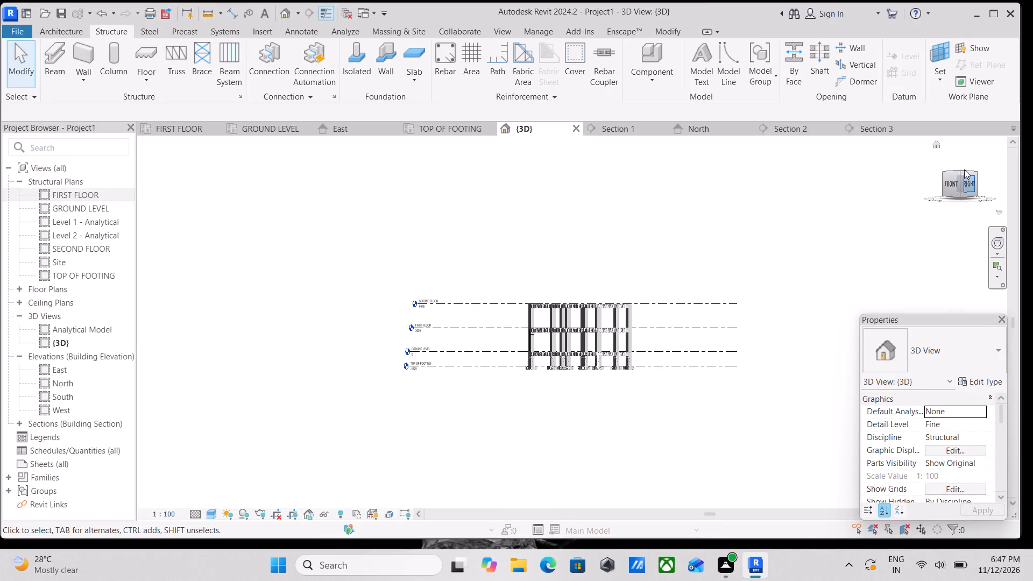
left_click(959, 173)
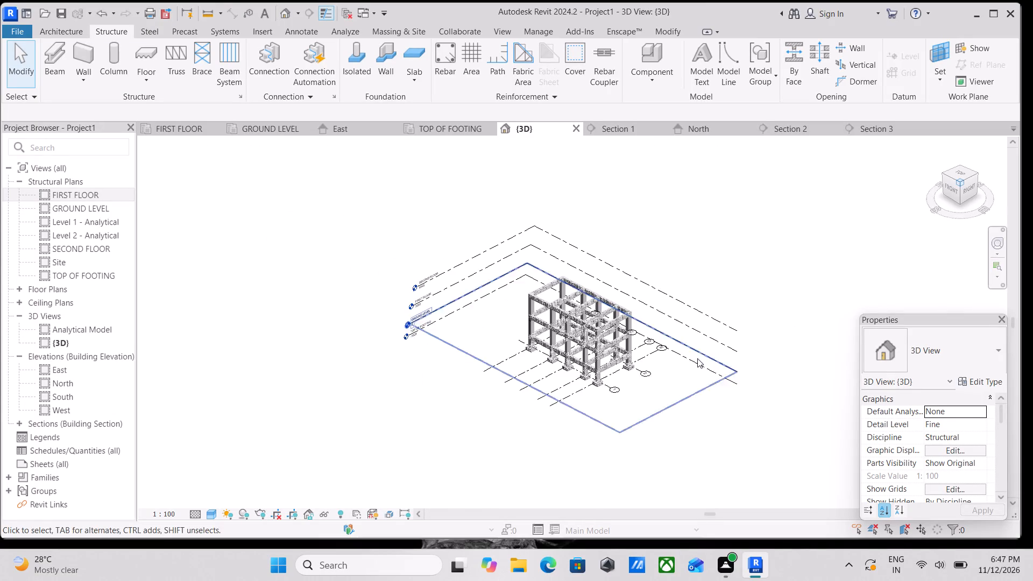
scroll(693, 358, "up", 2)
scroll(598, 378, "up", 2)
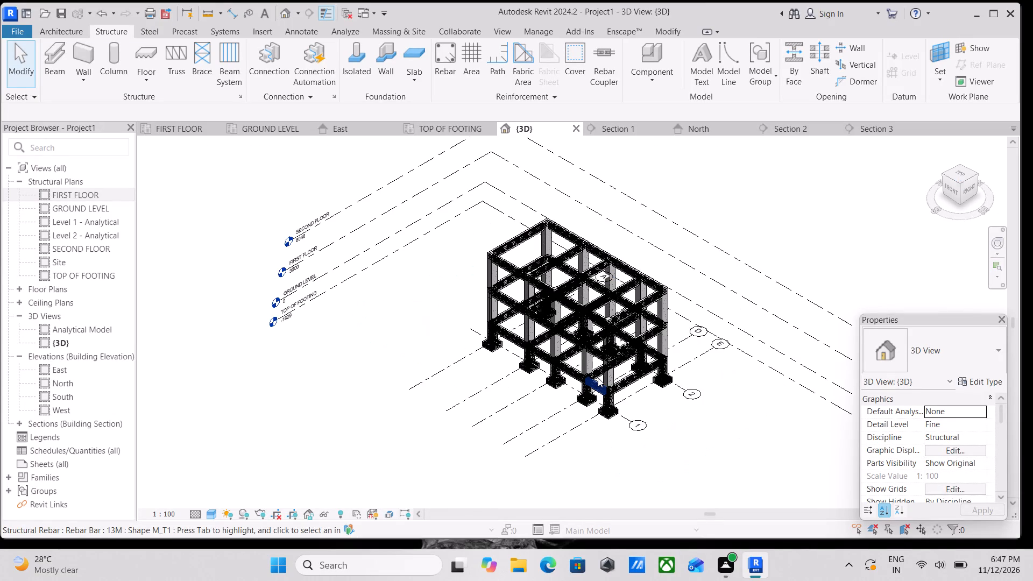
middle_click_drag(564, 408, 581, 353)
scroll(581, 353, "up", 1)
scroll(596, 309, "up", 3)
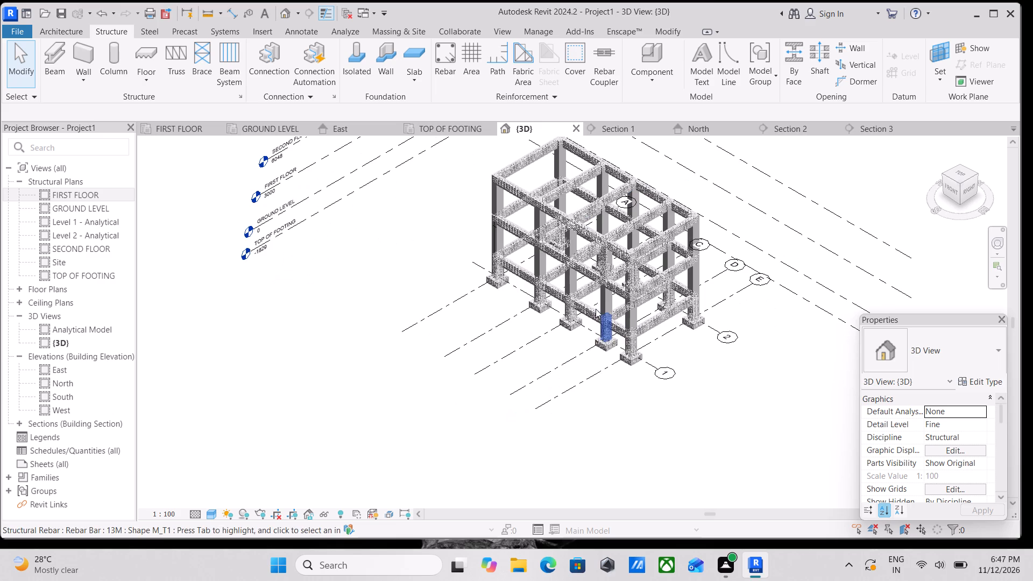
scroll(596, 309, "up", 2)
left_click(575, 305)
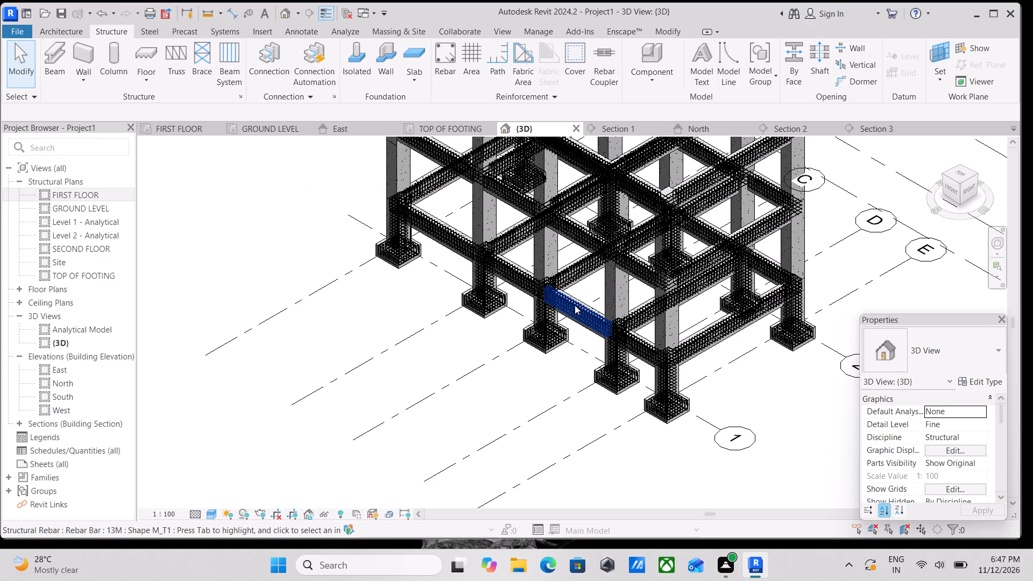
type("SA")
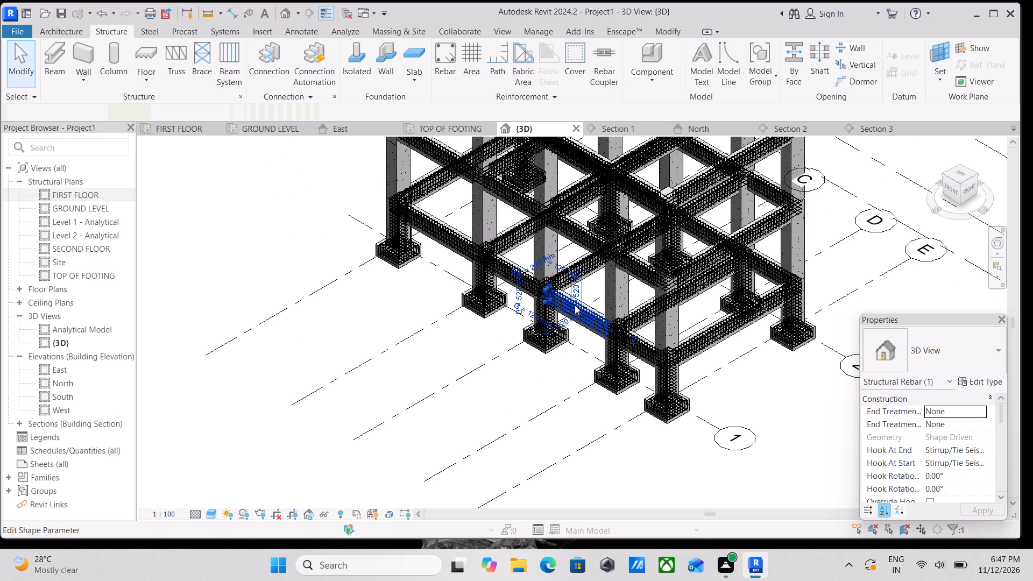
scroll(575, 305, "down", 4)
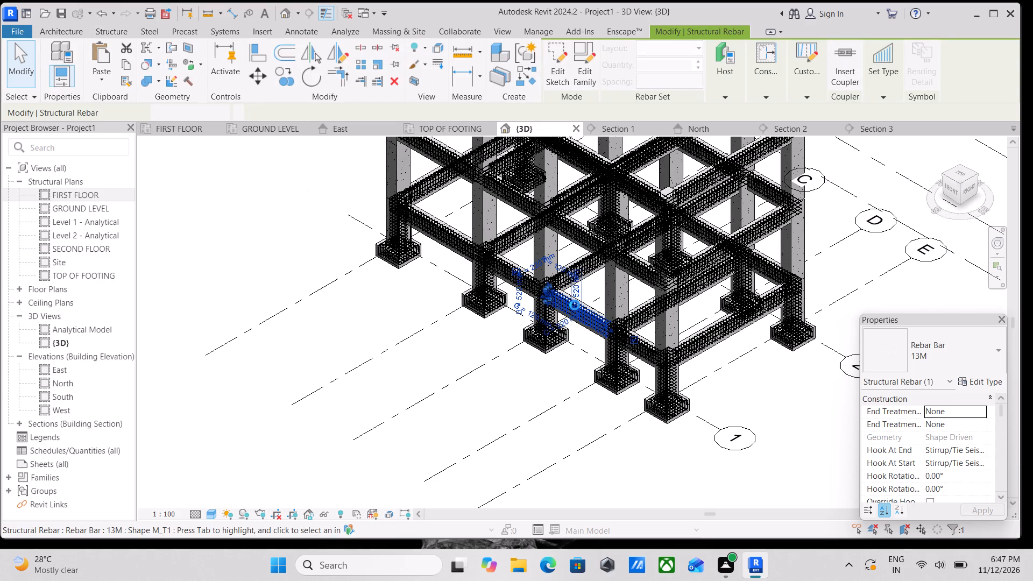
scroll(575, 305, "down", 2)
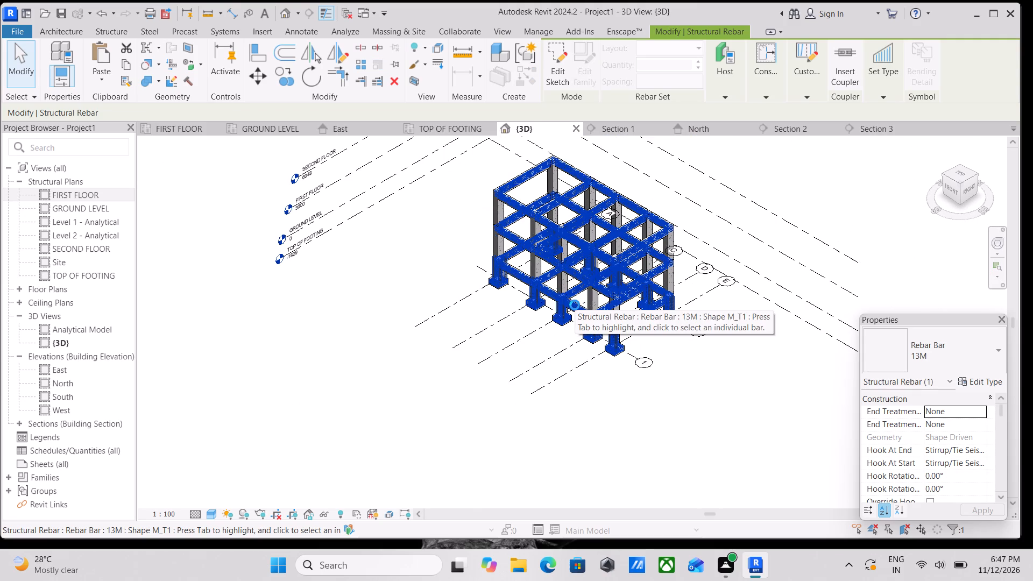
scroll(575, 305, "up", 2)
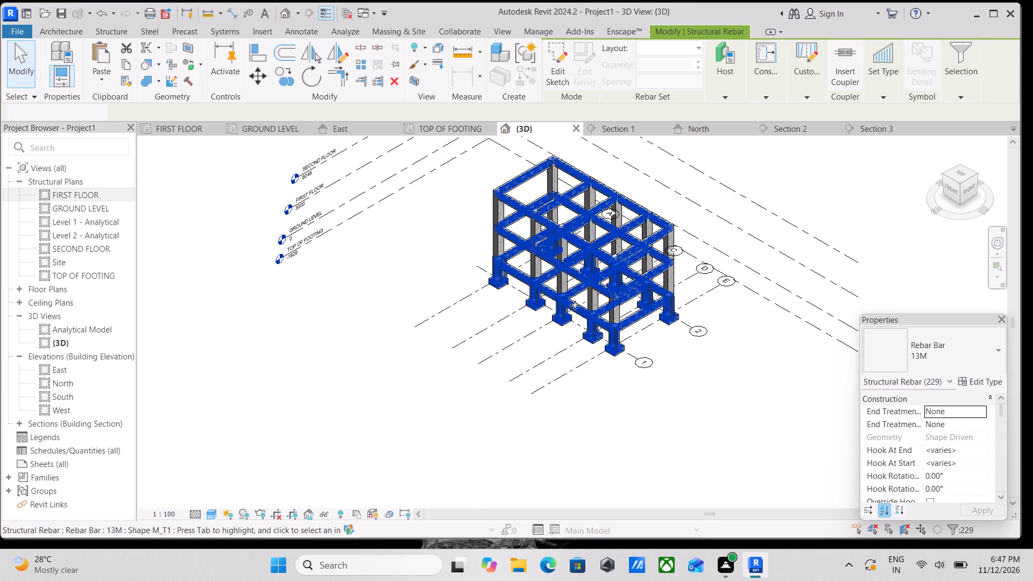
scroll(575, 305, "up", 4)
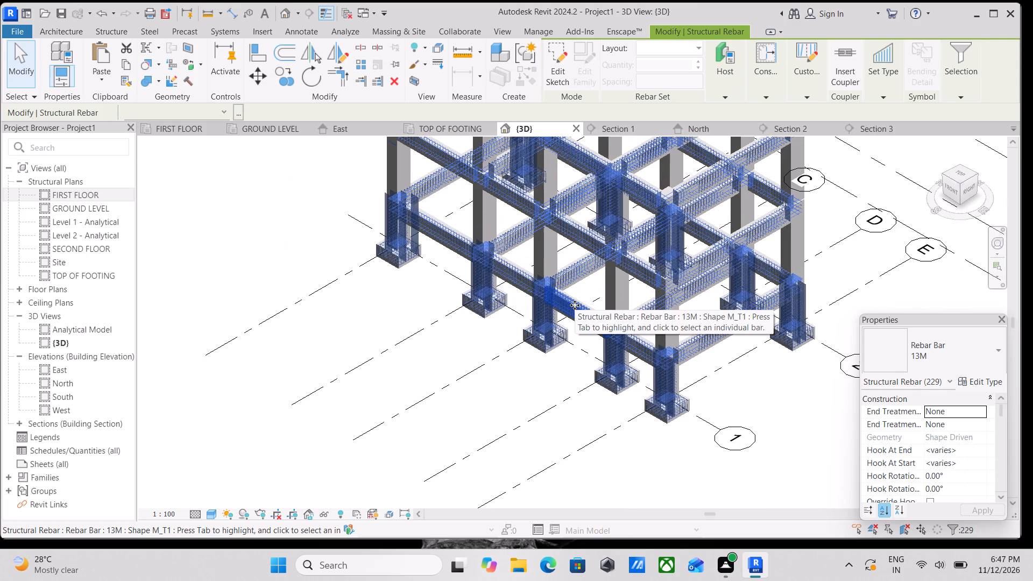
type("HH")
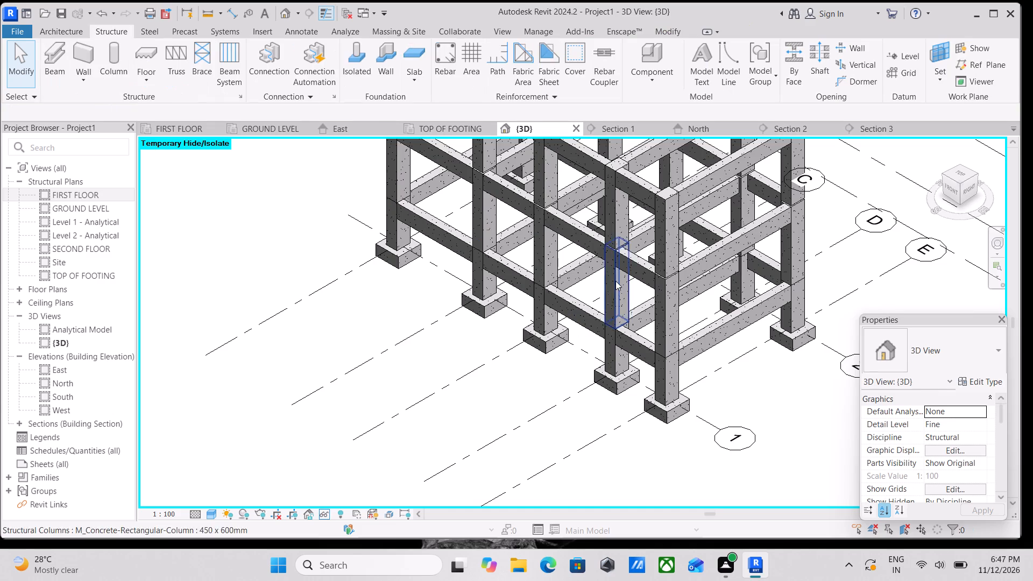
Orbit the concrete frame to a lower corner view and set up a region rendering at Medium quality.
scroll(622, 279, "down", 1)
middle_click_drag(682, 298, 625, 379)
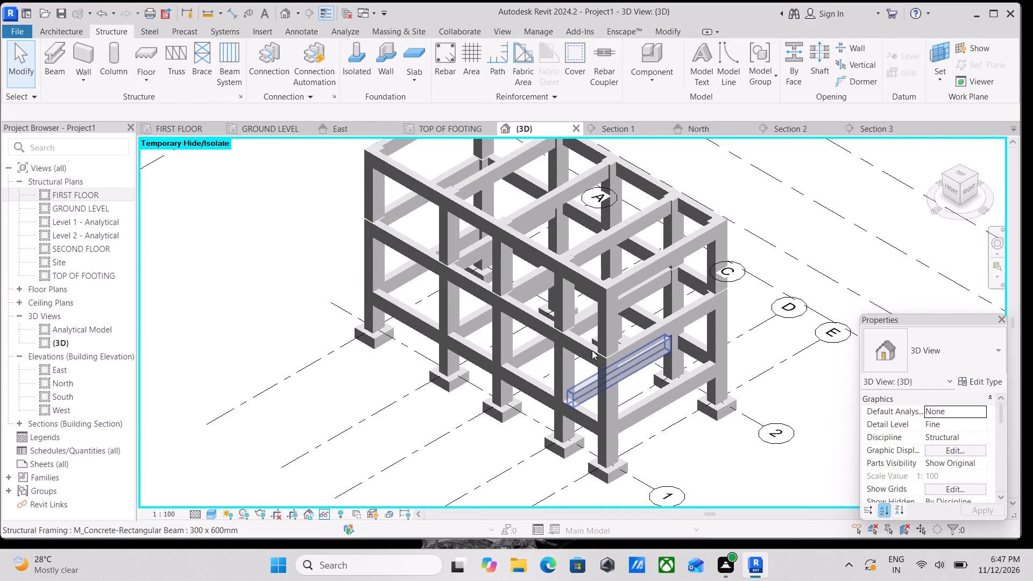
scroll(592, 350, "down", 2)
middle_click_drag(592, 350, 475, 384)
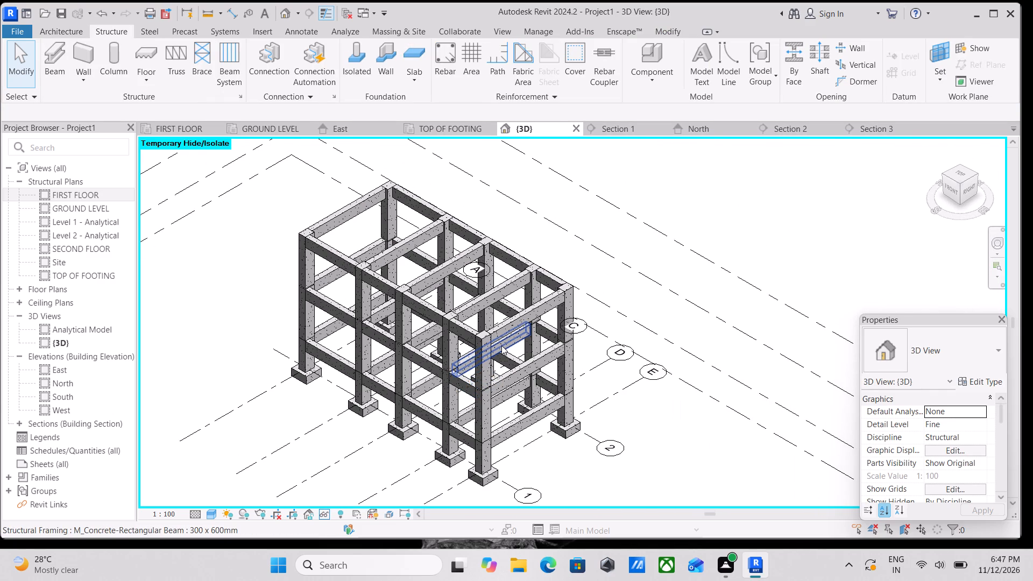
scroll(526, 328, "down", 2)
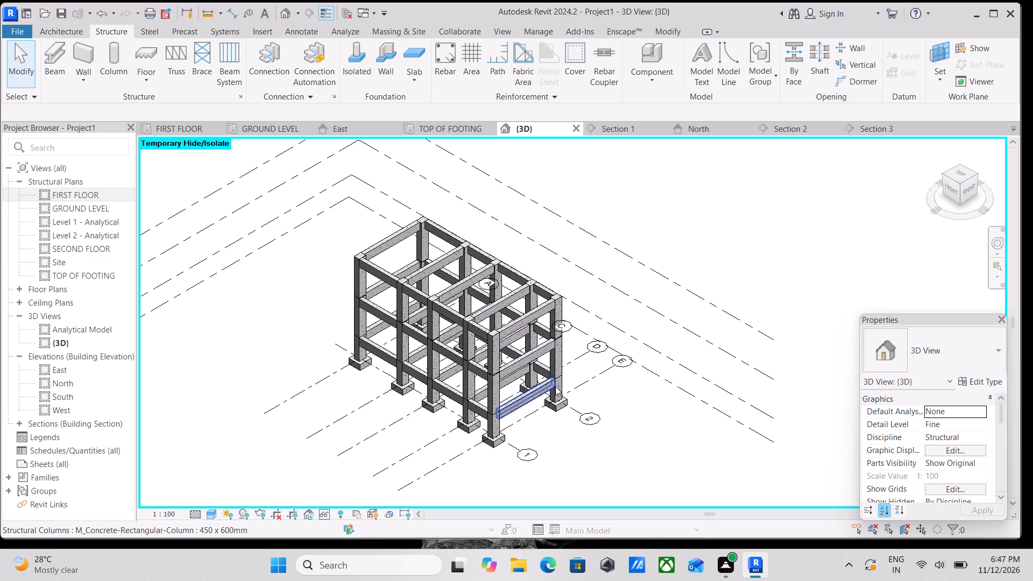
middle_click_drag(554, 384, 565, 316)
middle_click_drag(569, 350, 598, 300, "shift")
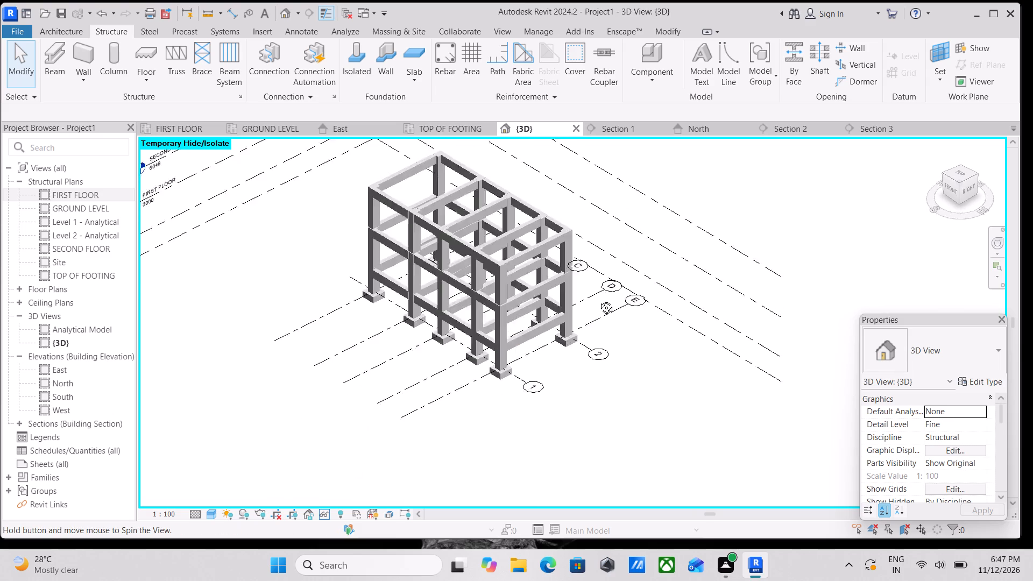
middle_click_drag(598, 300, 551, 266, "shift")
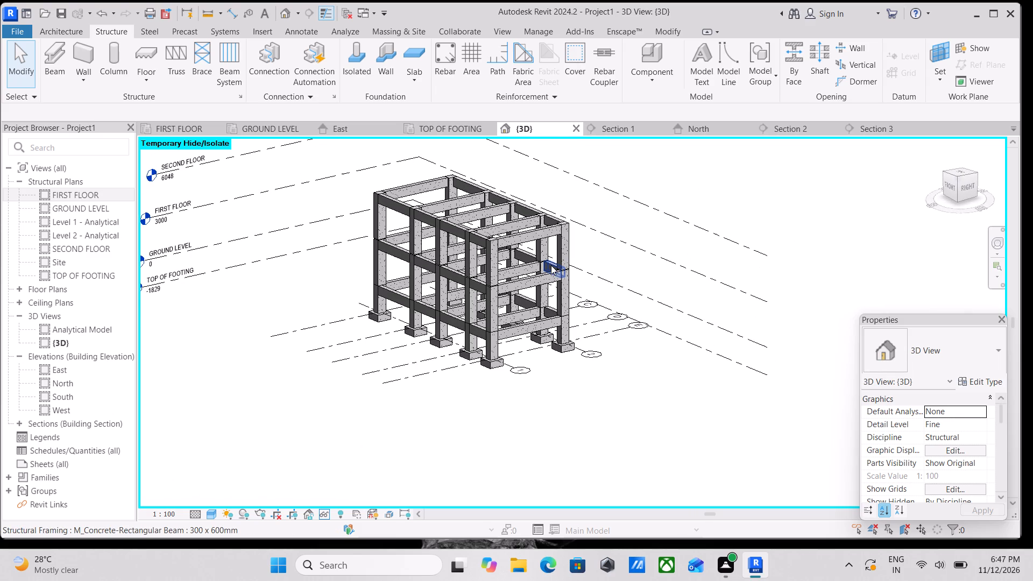
type("RR")
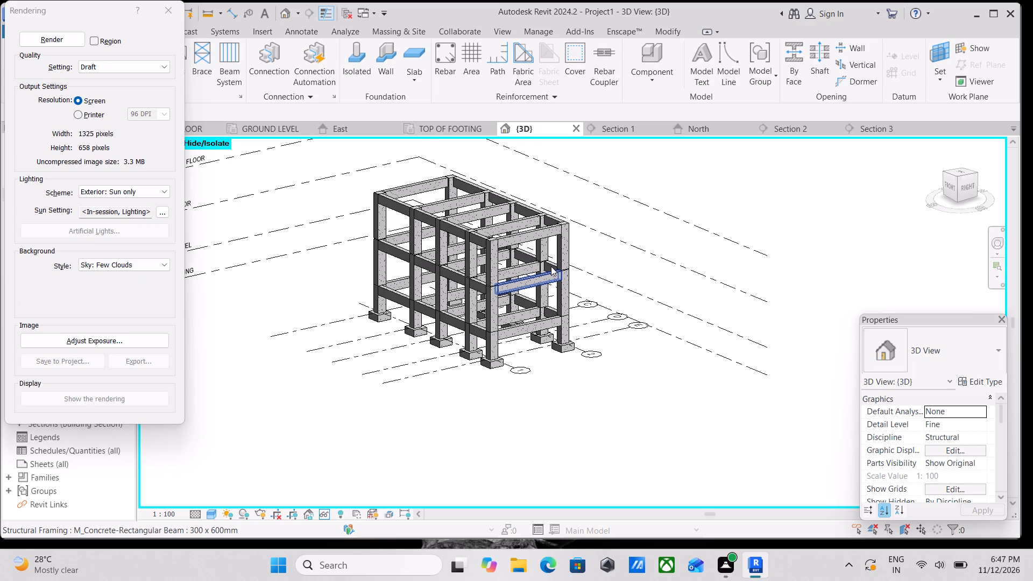
scroll(551, 266, "up", 1)
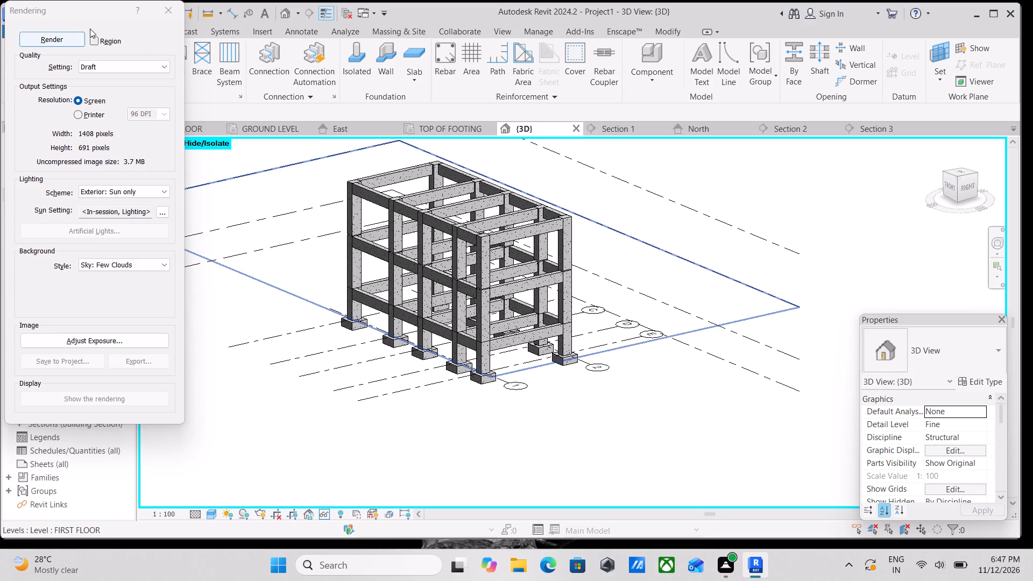
left_click(96, 37)
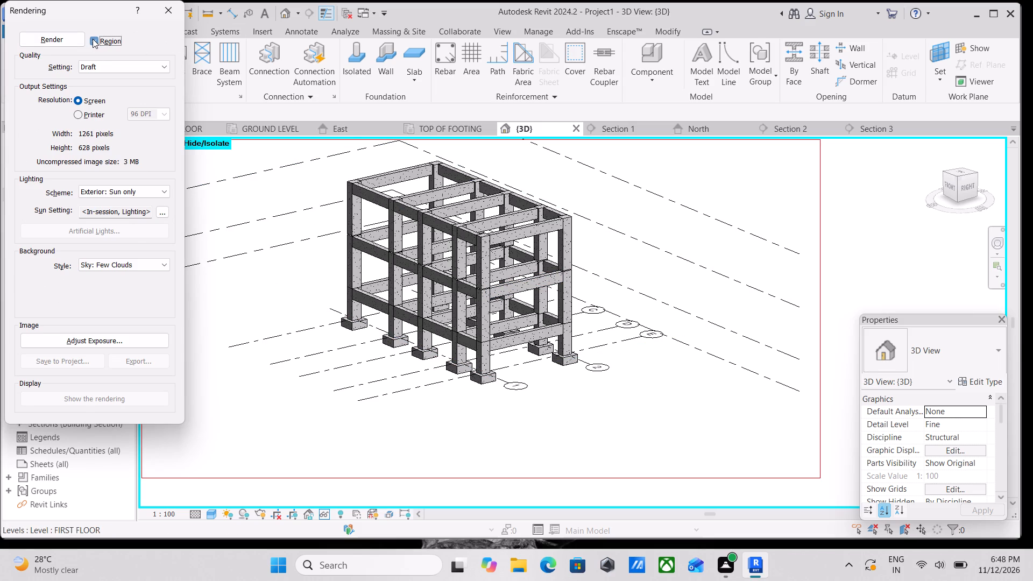
left_click(129, 69)
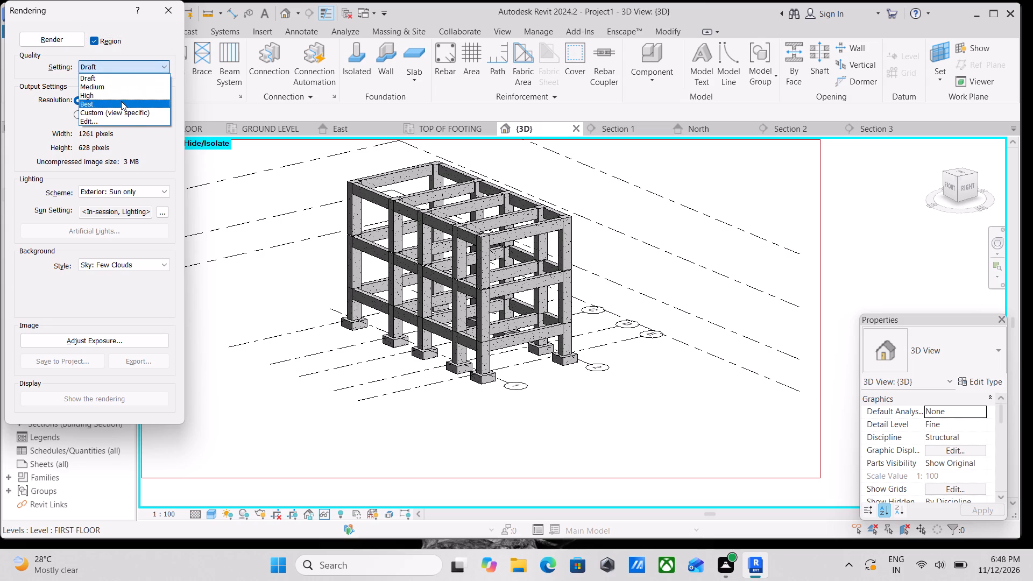
left_click(119, 87)
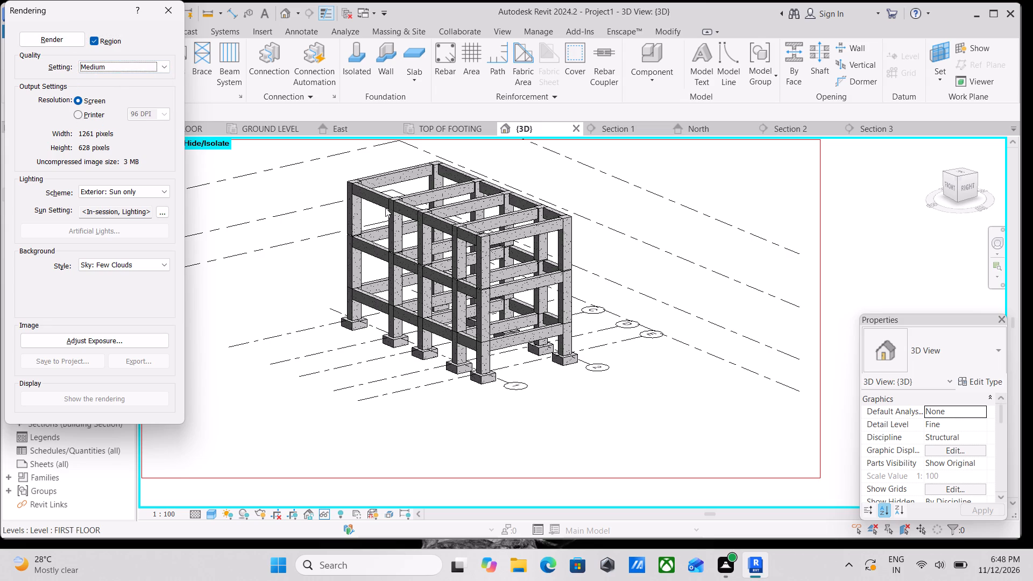
Shrink the render region on all four sides to fit closely around the frame, about 360 by 310 pixels.
scroll(657, 258, "down", 3)
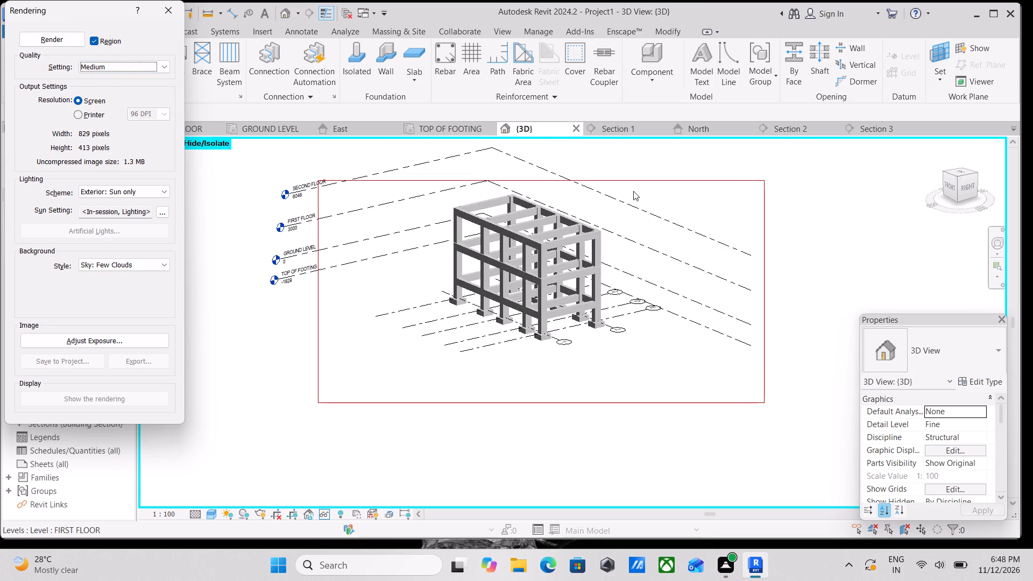
left_click(613, 182)
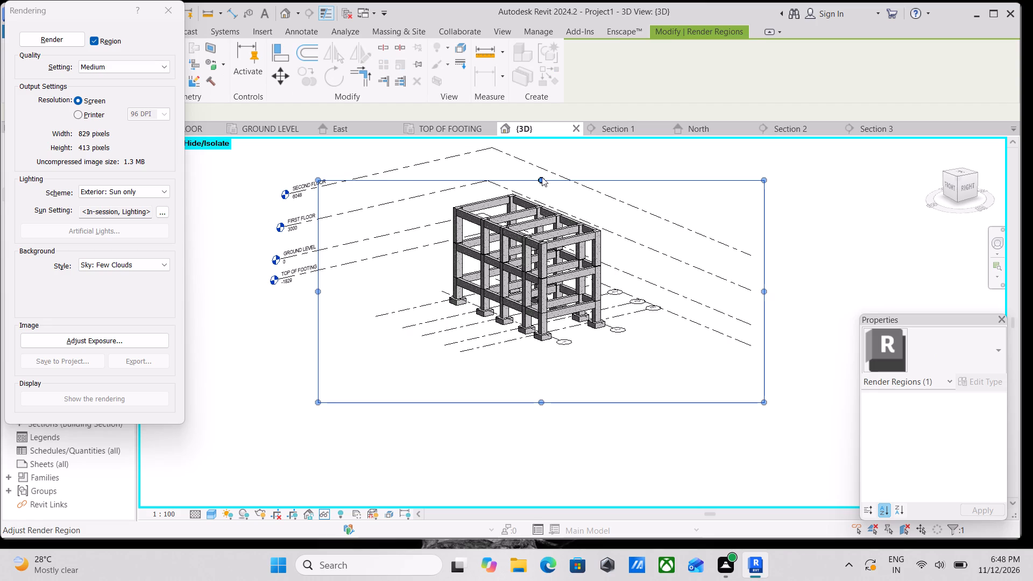
left_click_drag(542, 177, 544, 188)
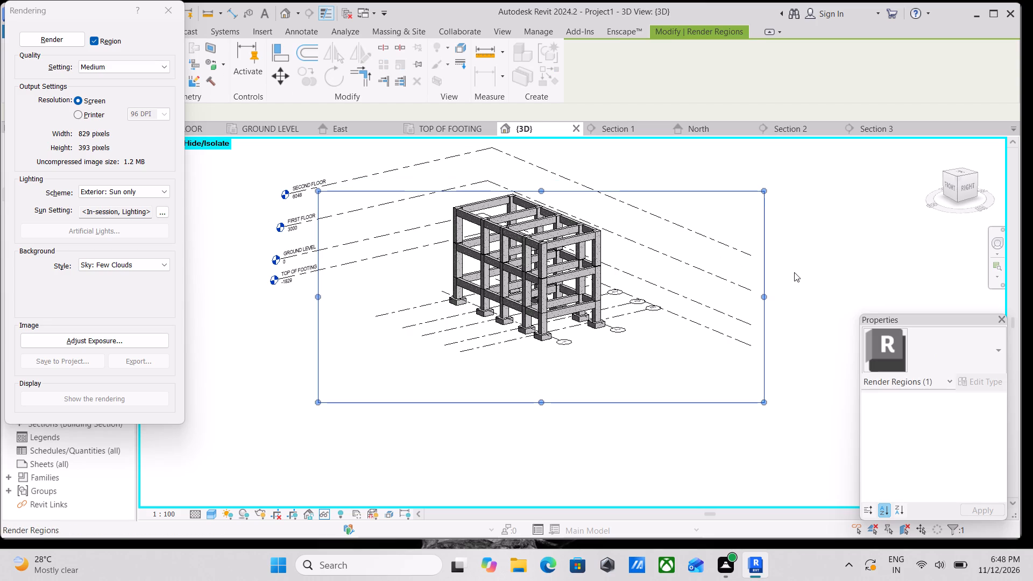
left_click_drag(765, 292, 633, 299)
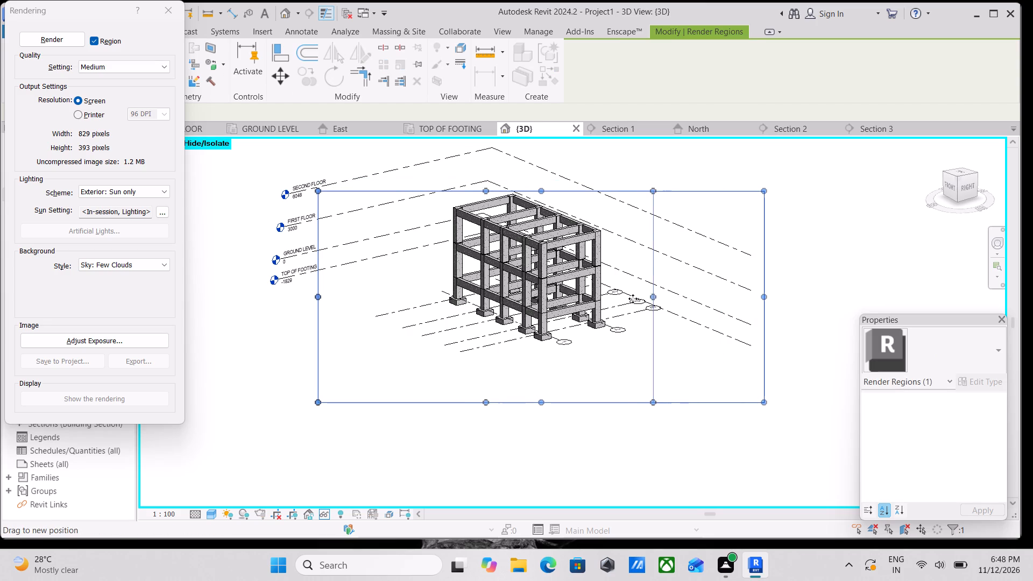
left_click_drag(633, 299, 630, 299)
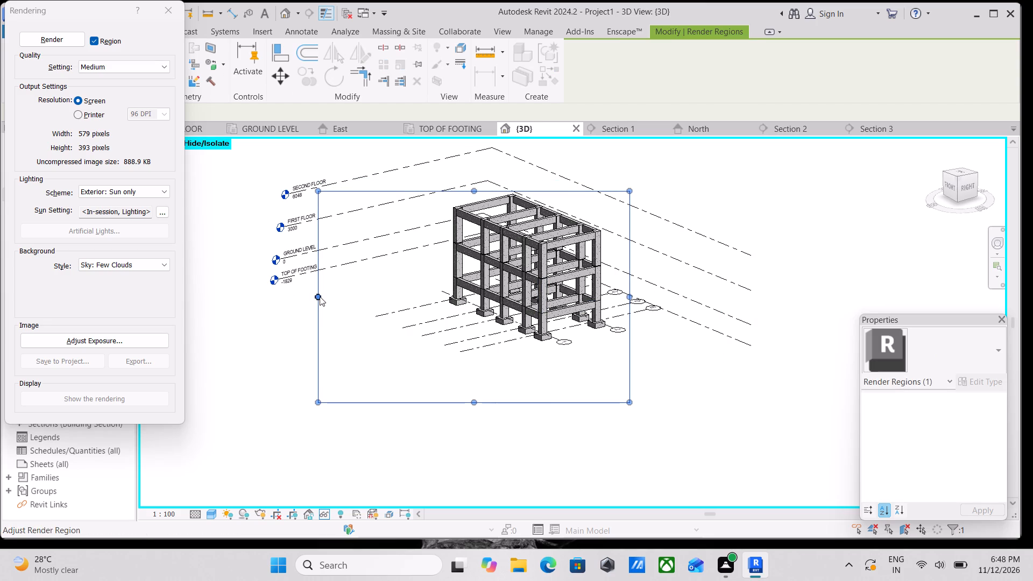
left_click_drag(320, 296, 456, 282)
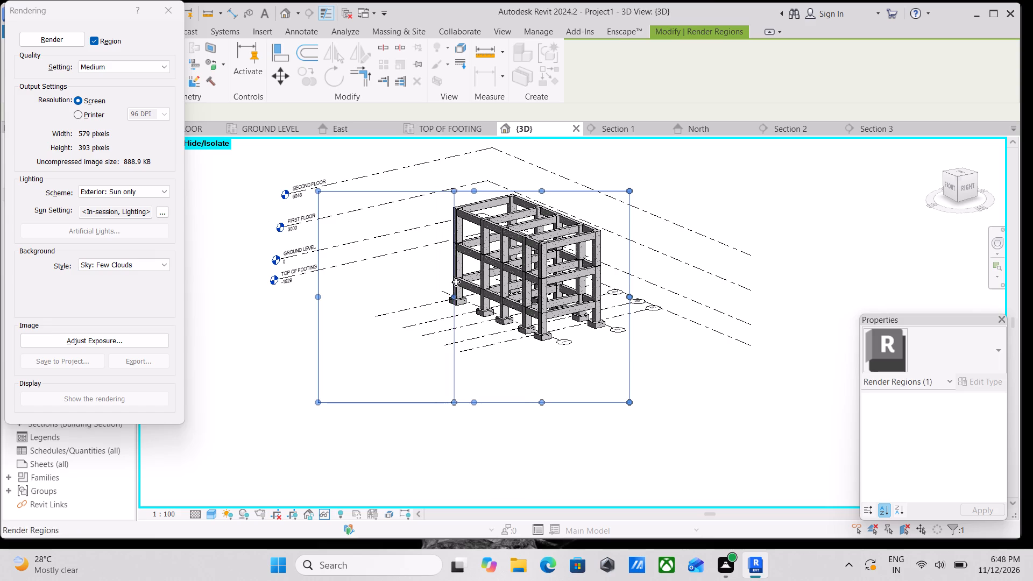
left_click_drag(454, 294, 435, 294)
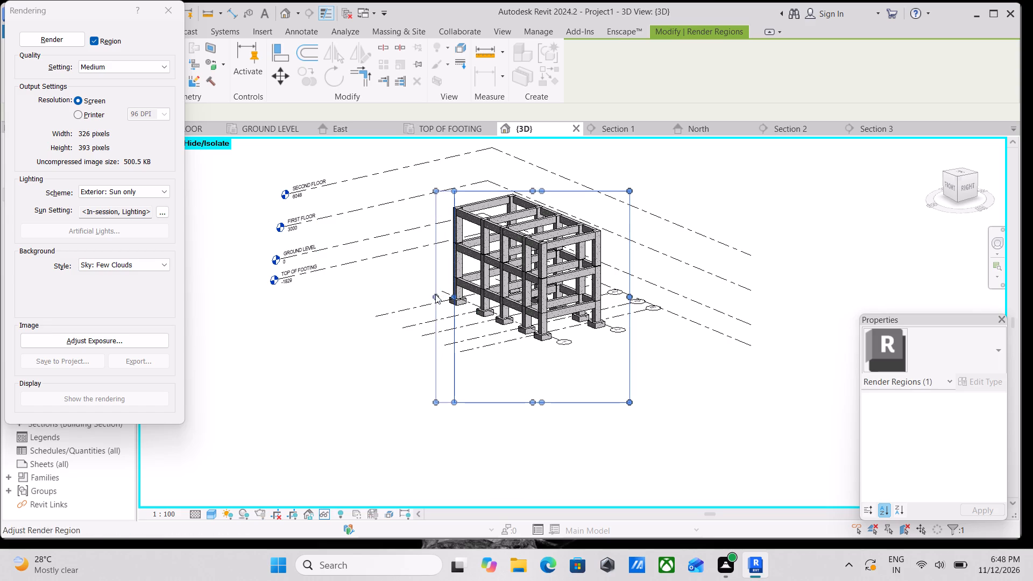
left_click_drag(530, 400, 528, 359)
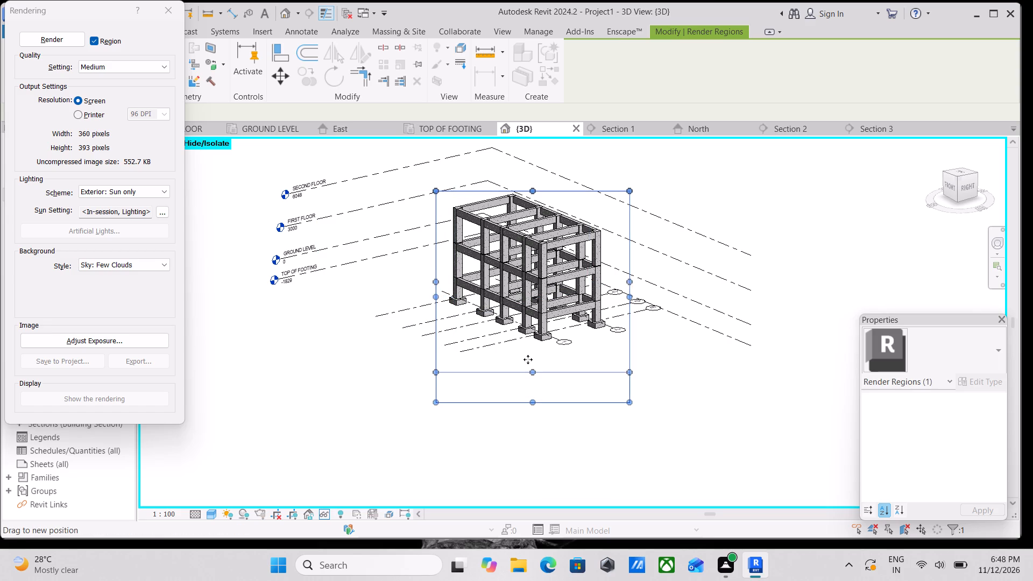
left_click_drag(528, 359, 528, 356)
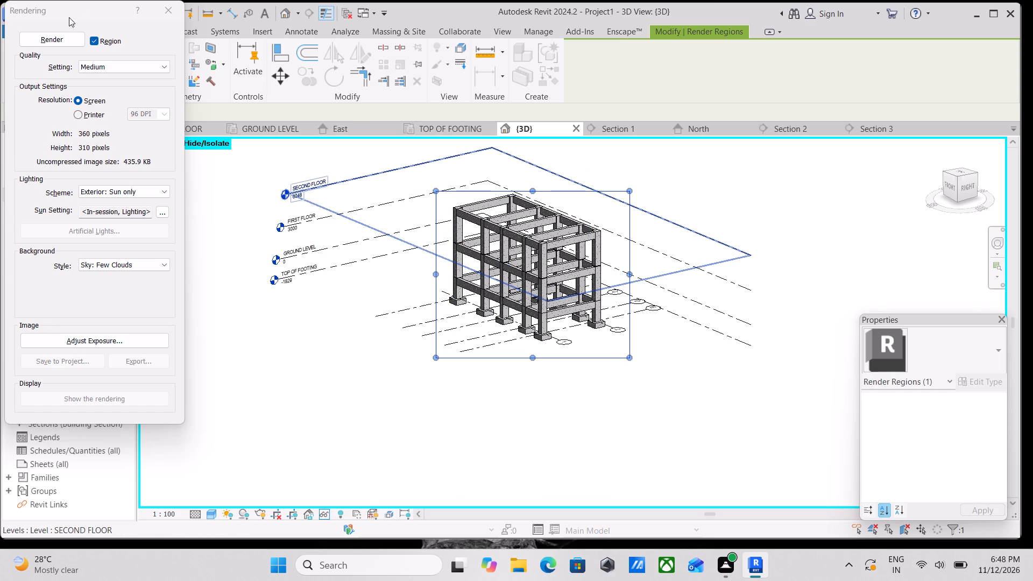
Render the region around the concrete frame.
left_click(43, 38)
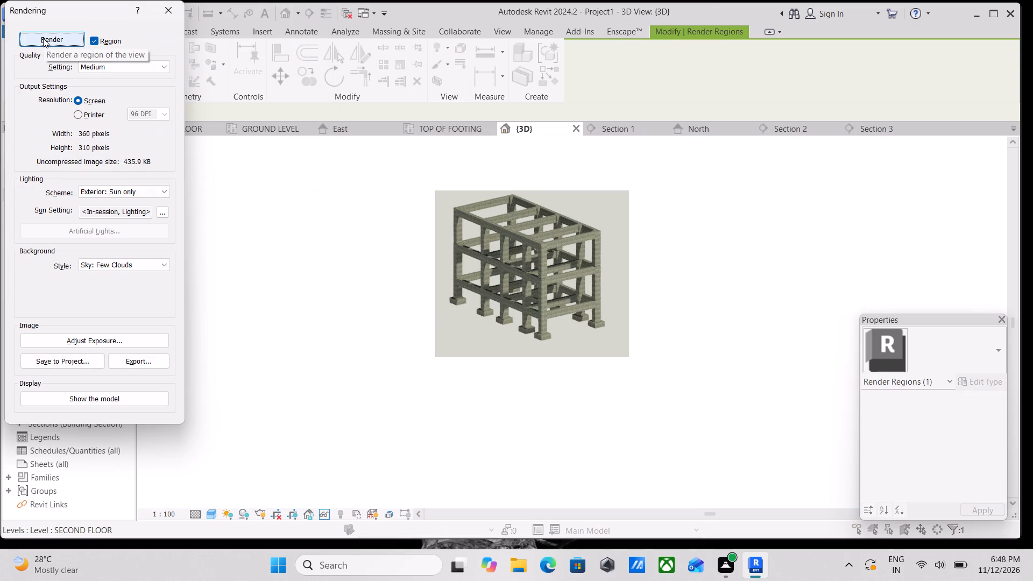
Enlarge the rendered region in the view and capture a screenshot of the rendered concrete frame with Snipping Tool.
scroll(523, 266, "up", 3)
scroll(523, 267, "down", 2)
middle_click_drag(523, 267, 521, 269)
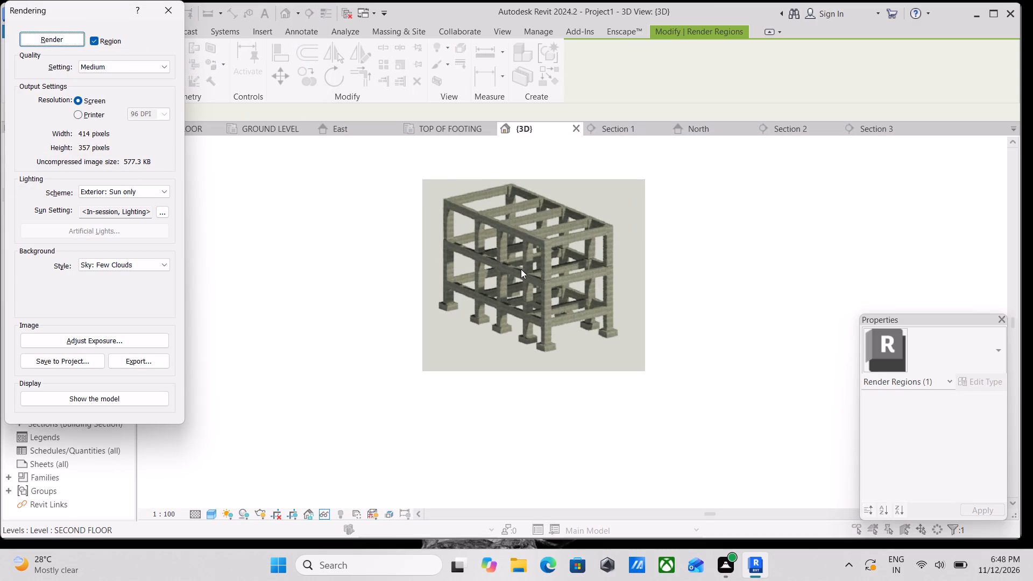
middle_click_drag(521, 269, 467, 340)
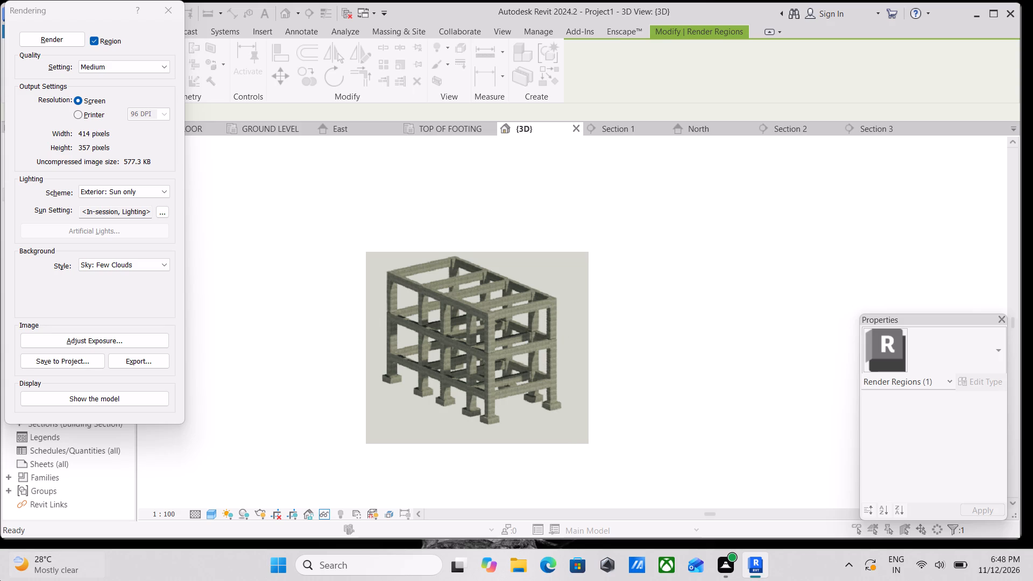
key("shift+super+s")
left_click_drag(350, 234, 381, 267)
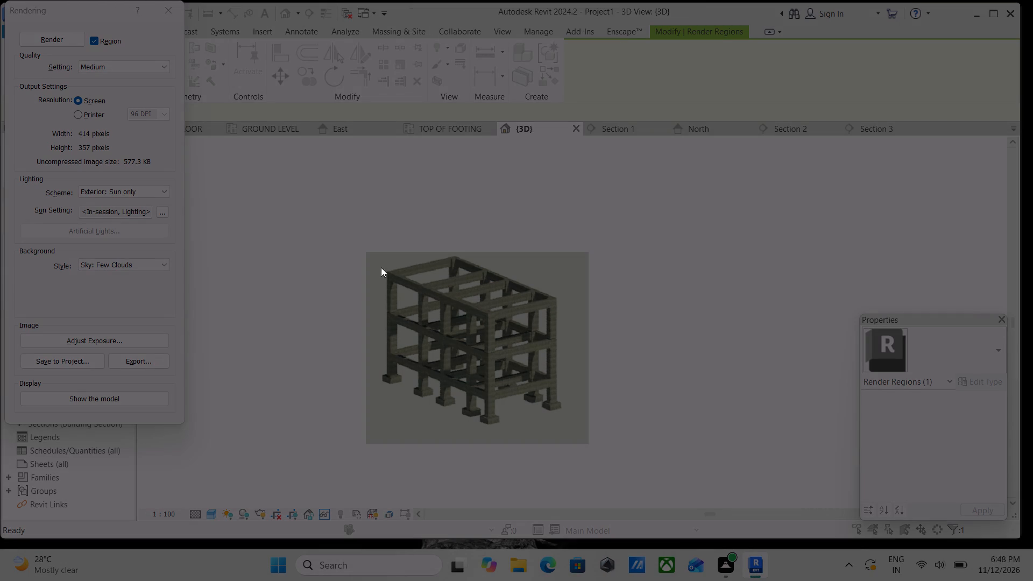
left_click_drag(381, 267, 612, 450)
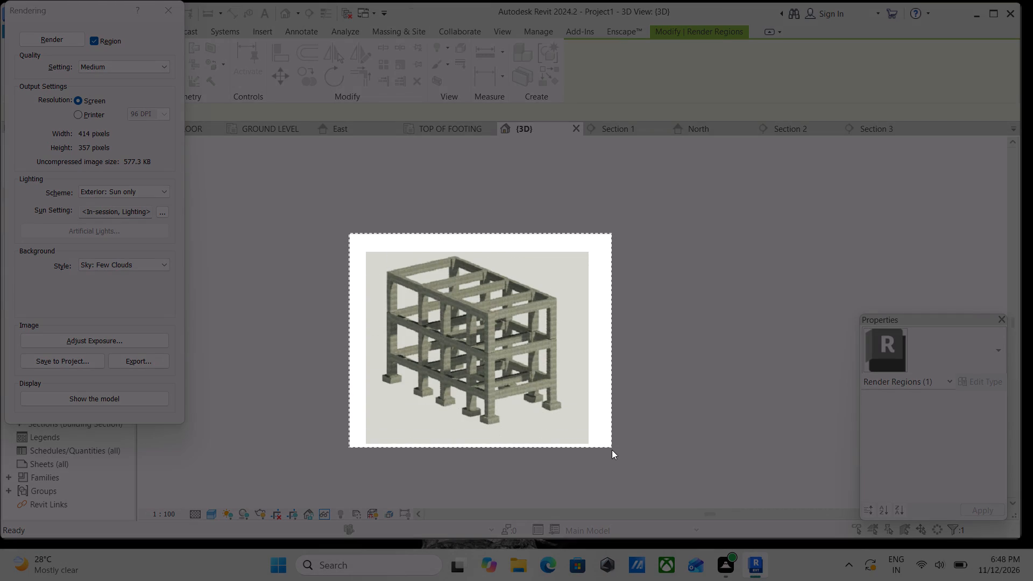
left_click_drag(612, 450, 613, 452)
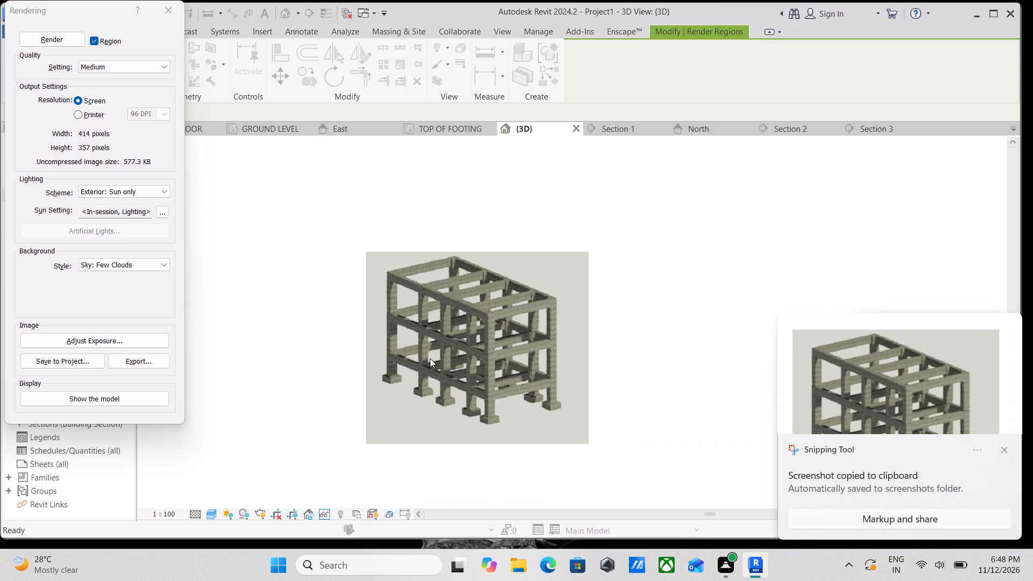
Close the rendering setup and switch the 3D view to the Front orientation, framing the whole structure with its levels.
scroll(379, 152, "down", 2)
scroll(545, 232, "down", 3)
left_click(590, 261)
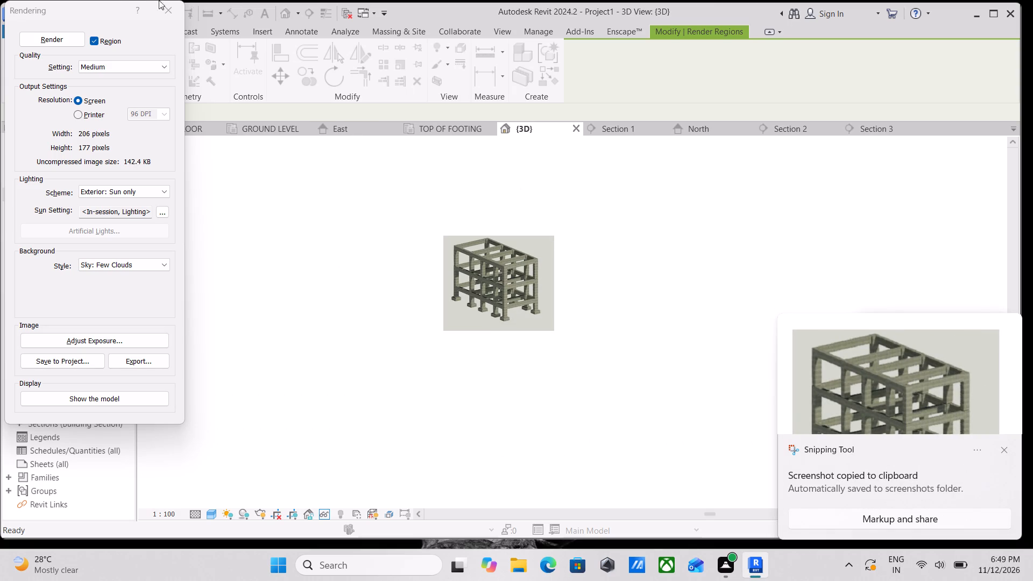
left_click(145, 6)
left_click(173, 10)
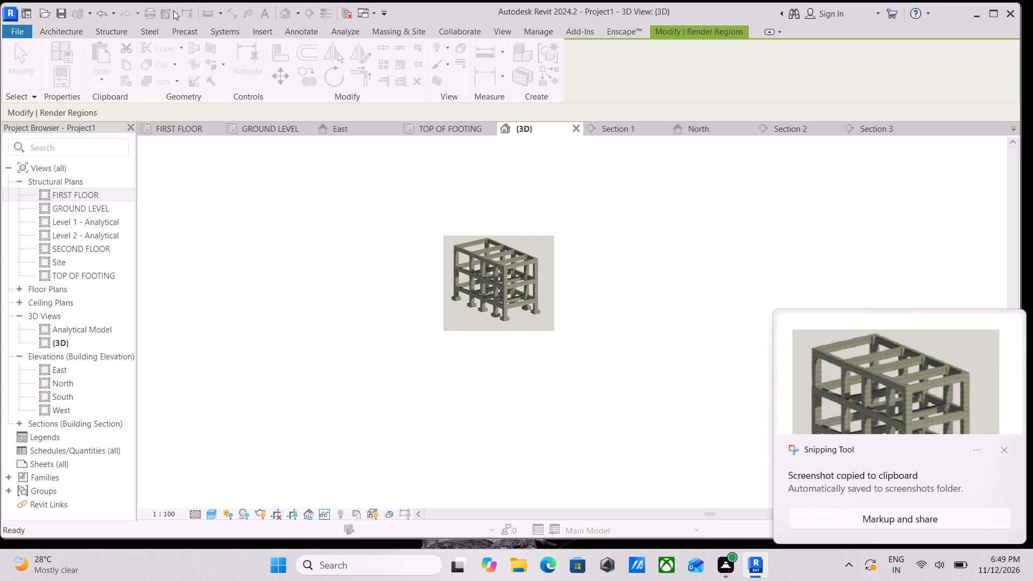
left_click(472, 258)
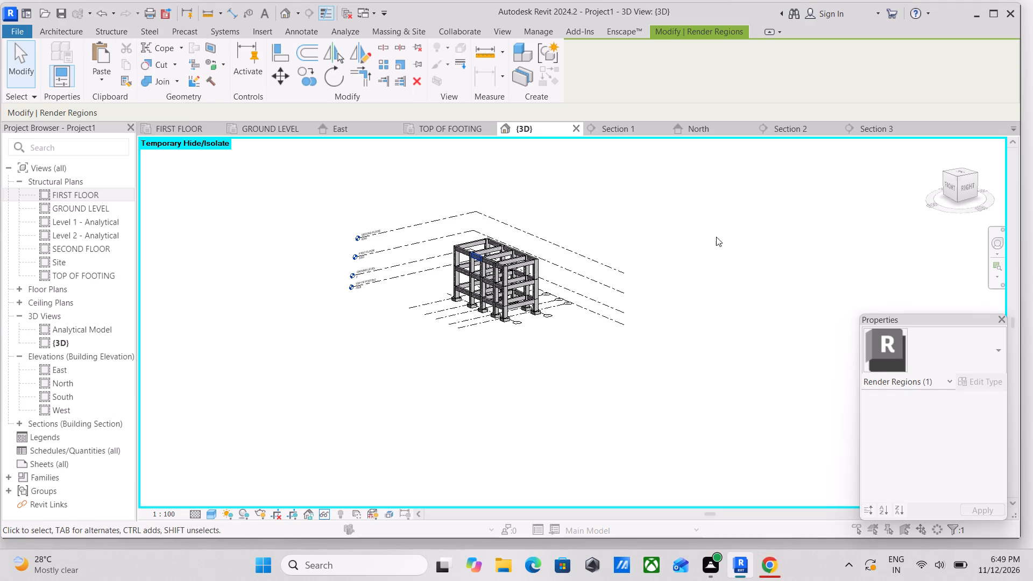
left_click(946, 189)
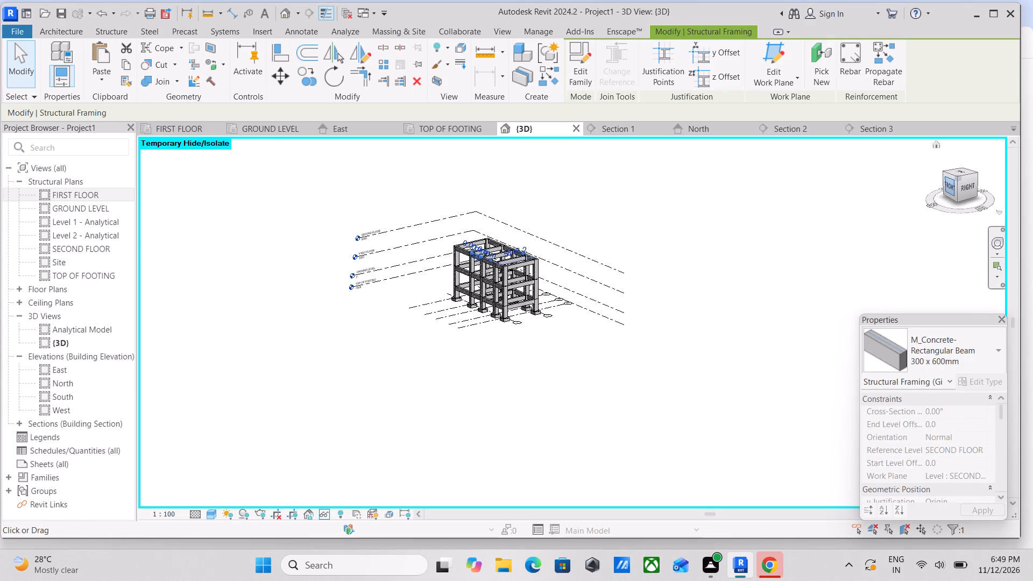
left_click(952, 187)
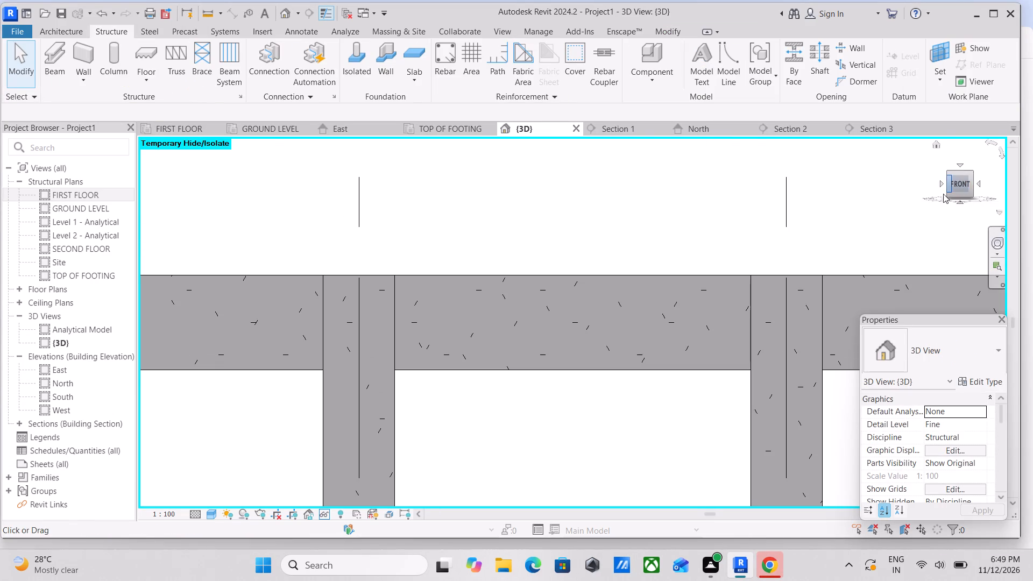
scroll(726, 299, "down", 4)
scroll(678, 300, "down", 12)
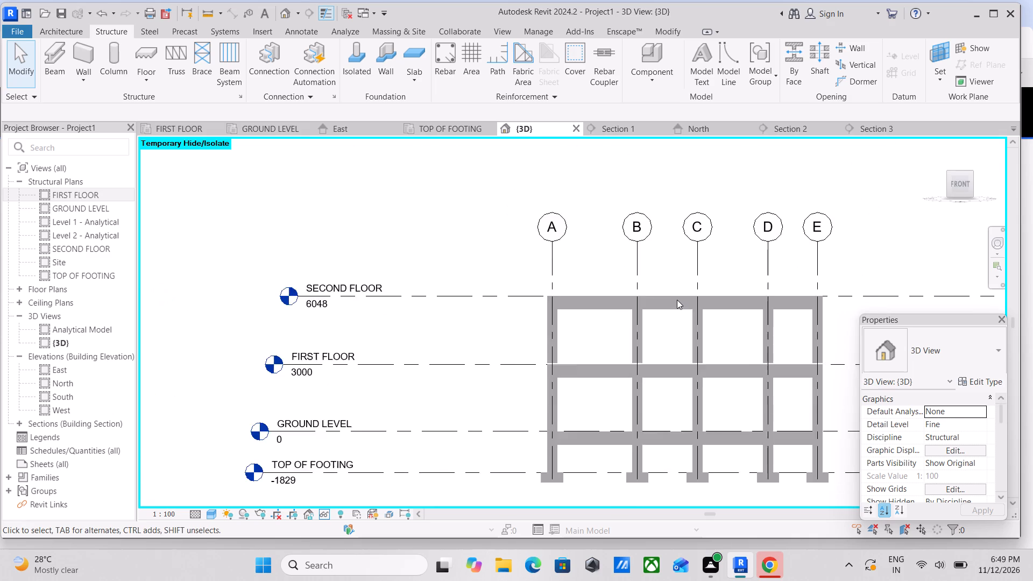
scroll(677, 300, "down", 1)
middle_click_drag(677, 300, 529, 252)
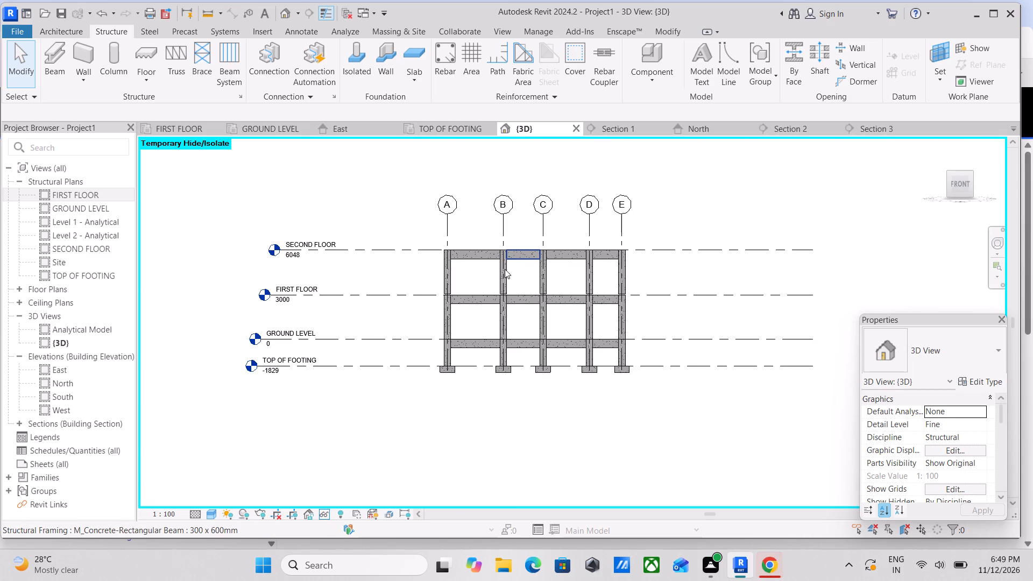
scroll(453, 290, "up", 2)
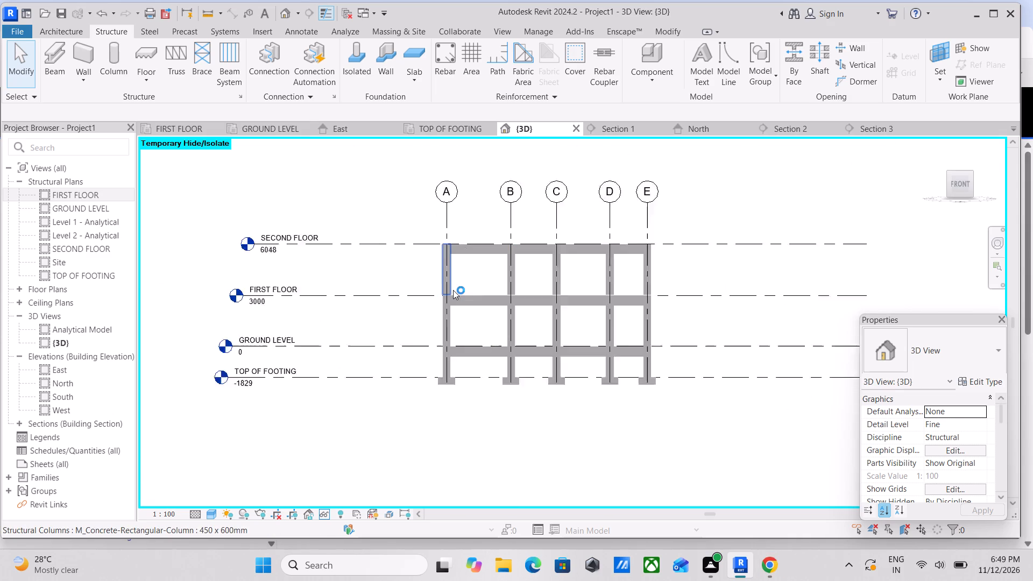
scroll(453, 290, "up", 2)
Select the members between FIRST FLOOR and SECOND FLOOR, filter them to structural columns only, and set their Base Offset to 0.
left_click_drag(389, 178, 406, 204)
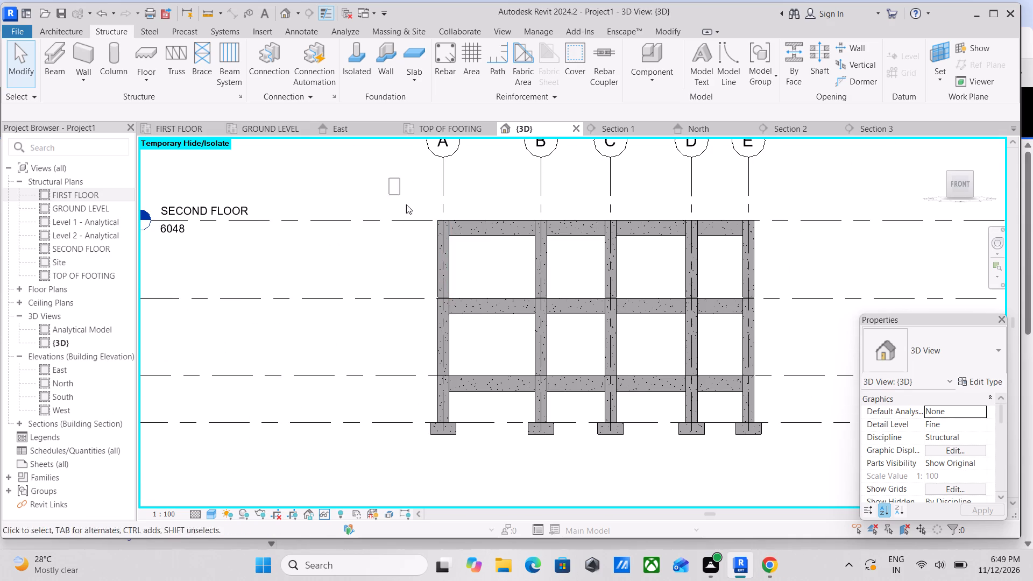
left_click_drag(406, 204, 706, 305)
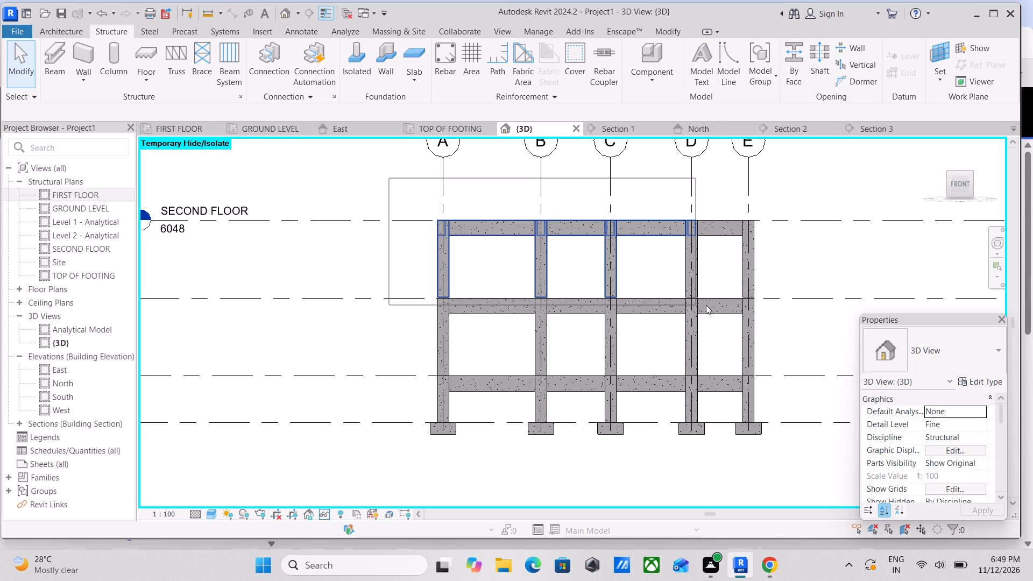
left_click_drag(706, 305, 791, 303)
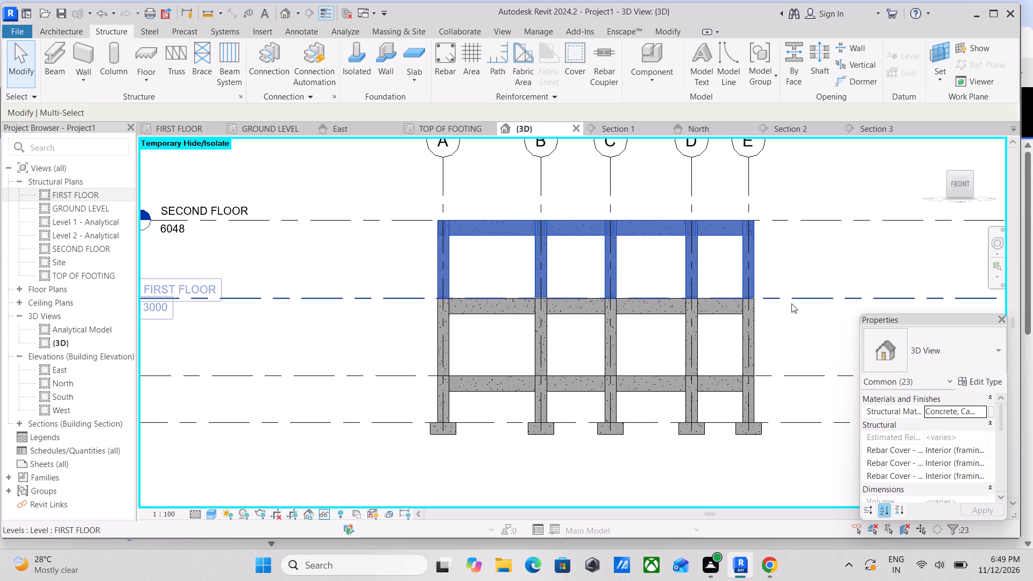
left_click(576, 67)
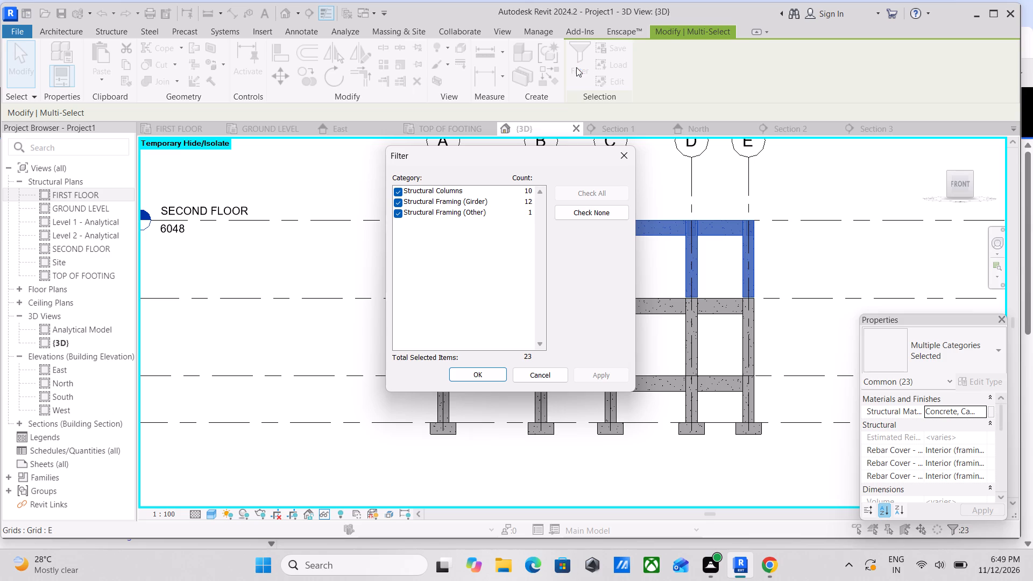
left_click(398, 200)
left_click(398, 214)
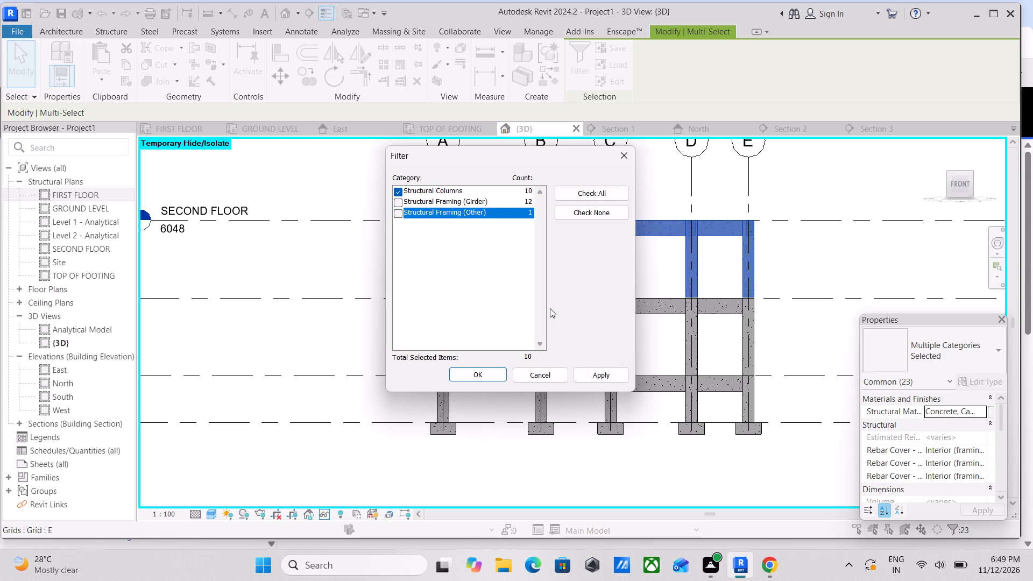
scroll(972, 470, "down", 5)
left_click(595, 378)
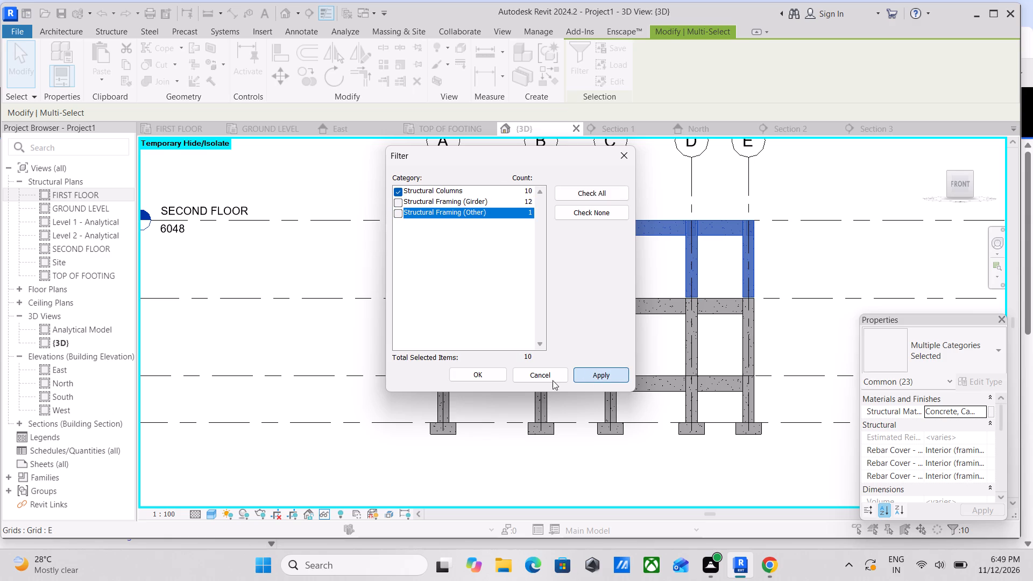
left_click(470, 371)
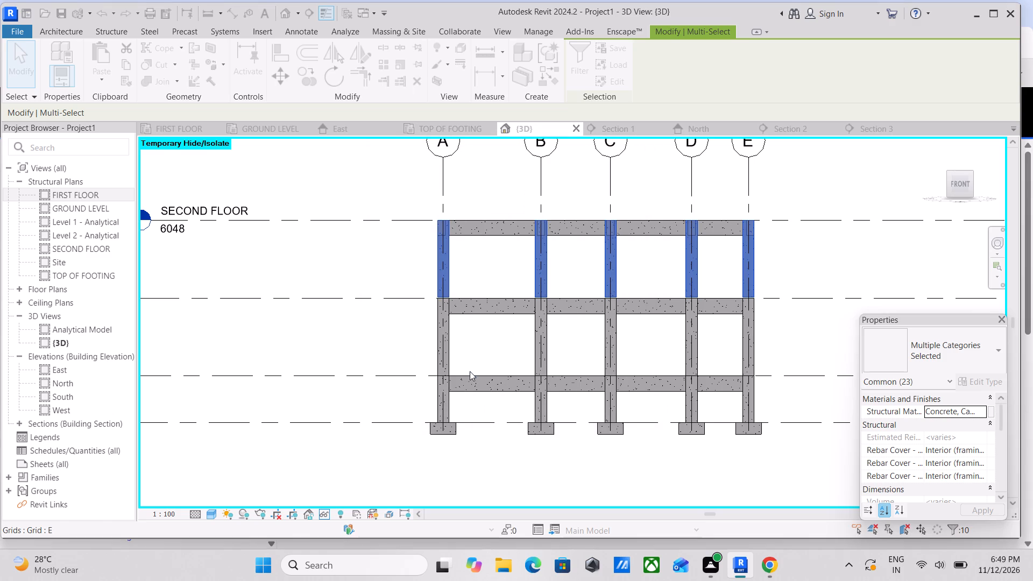
scroll(1032, 437, "down", 3)
scroll(947, 411, "up", 3)
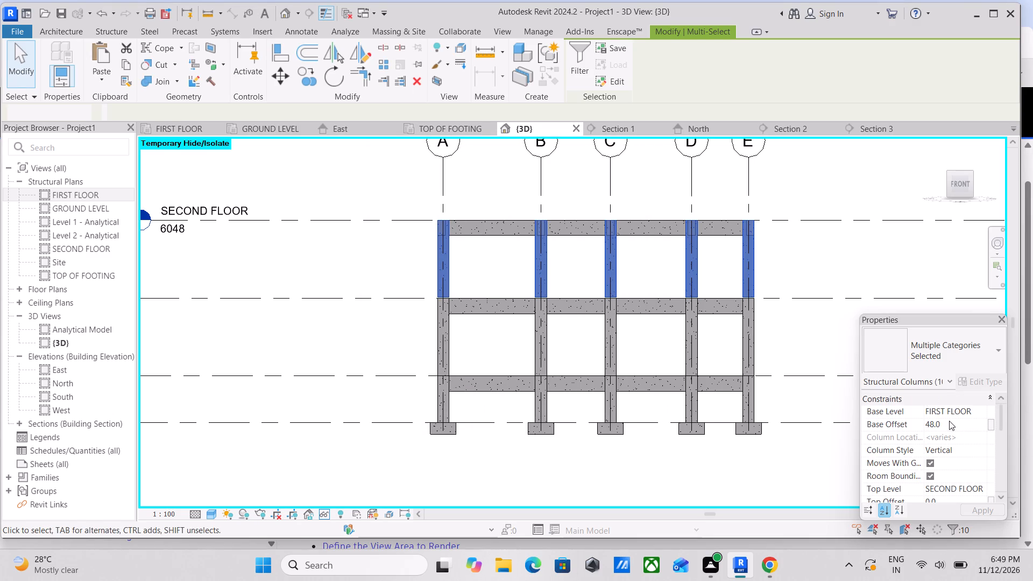
scroll(949, 422, "up", 2)
left_click(953, 423)
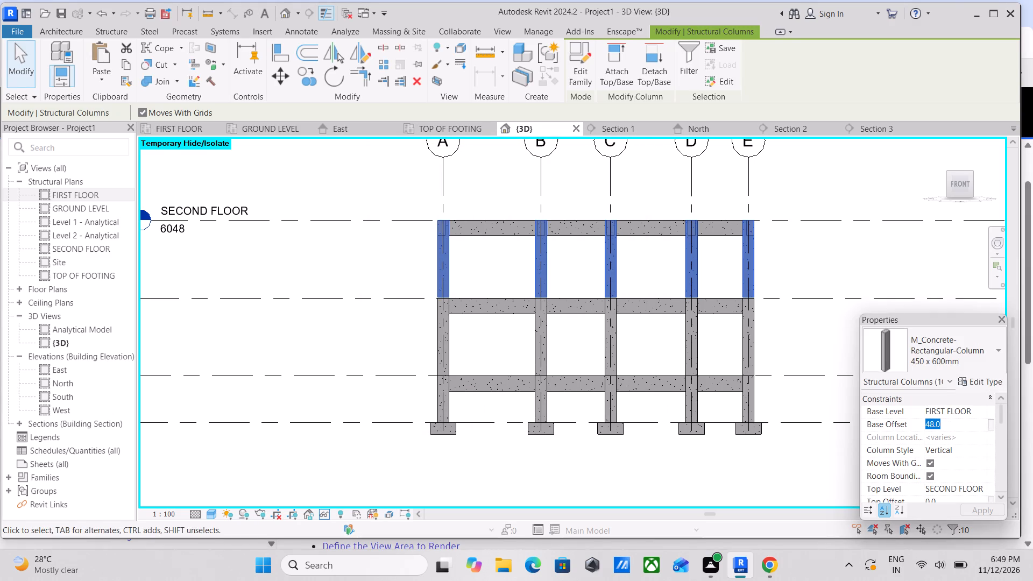
key("0")
key("Return")
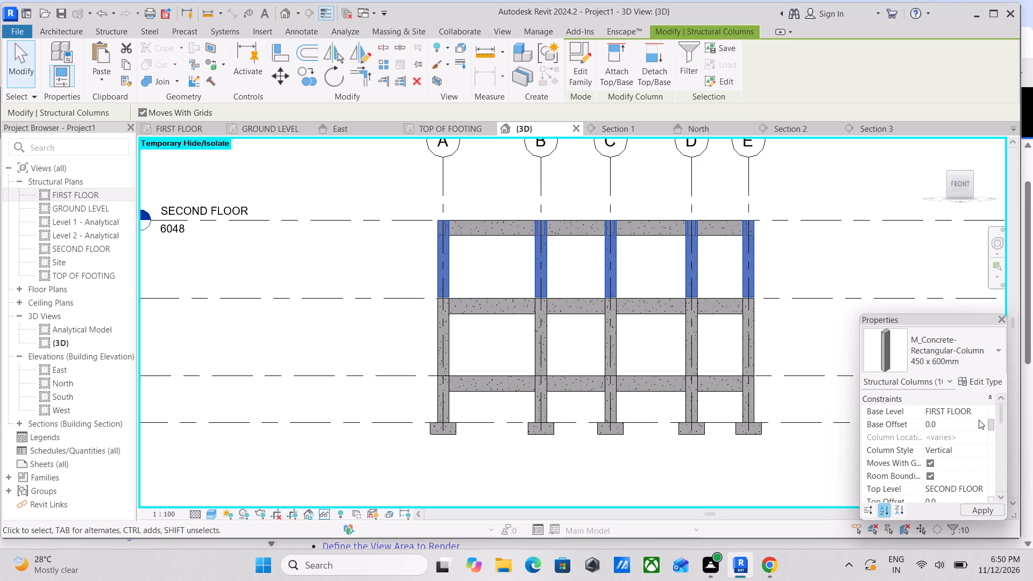
Examine the upper-storey columns where they meet the FIRST FLOOR beams, from the front and a lower corner view, with the selection cleared.
scroll(728, 373, "up", 4)
scroll(742, 330, "up", 3)
scroll(763, 288, "down", 4)
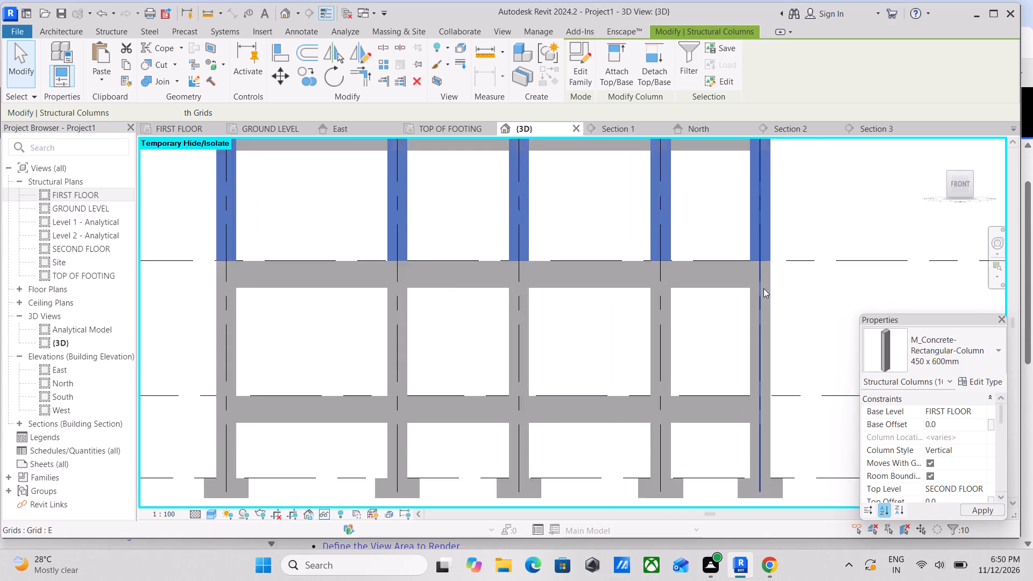
scroll(782, 285, "down", 3)
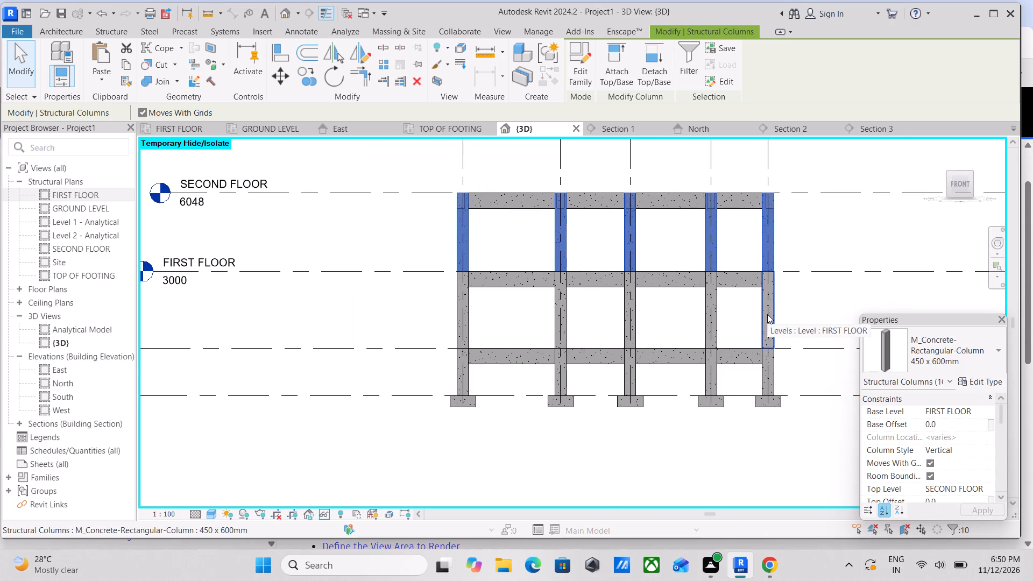
middle_click_drag(767, 314, 661, 339, "shift")
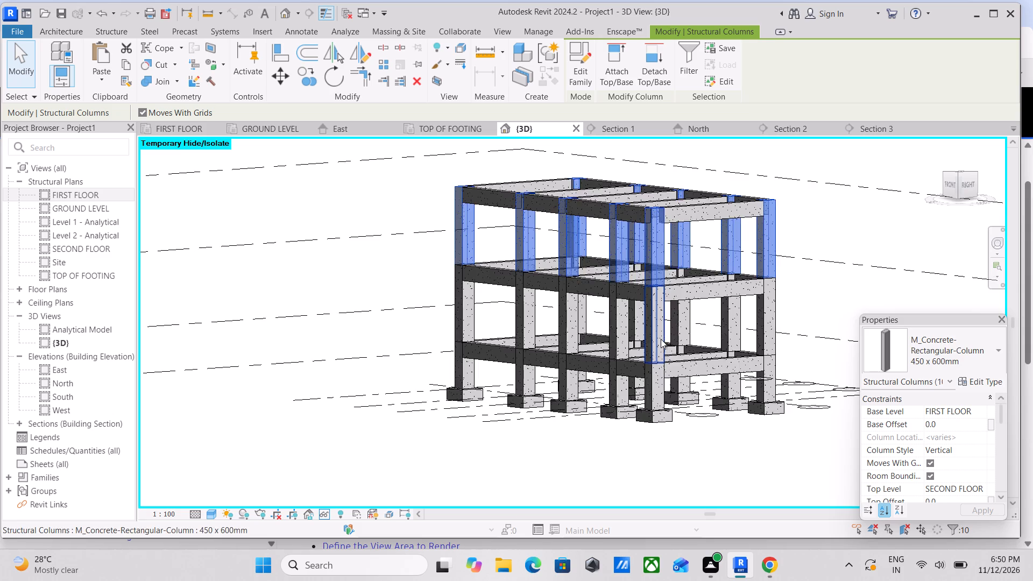
scroll(661, 339, "down", 3)
key("Tab")
scroll(680, 322, "down", 3)
key("Escape")
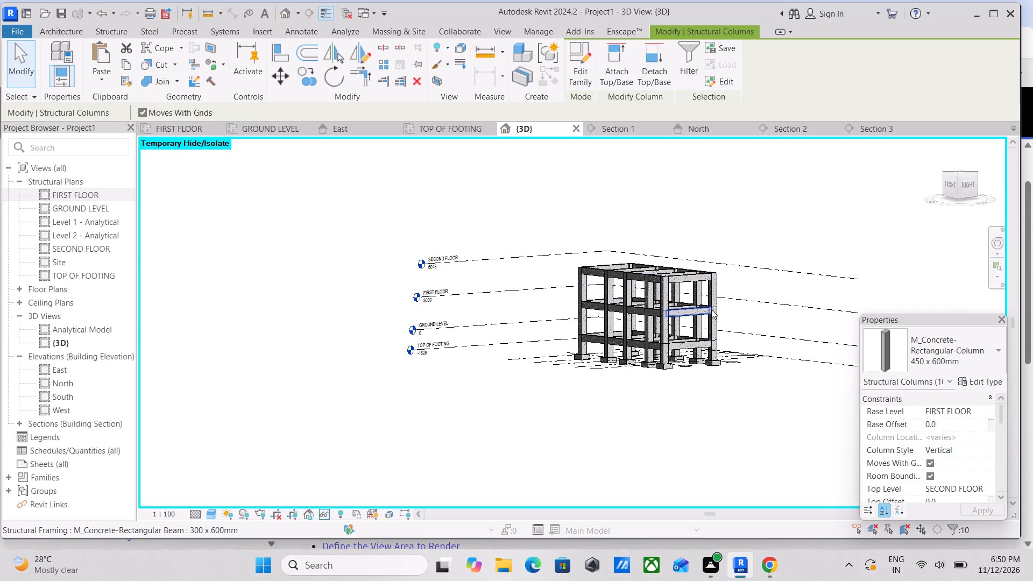
scroll(713, 310, "up", 5)
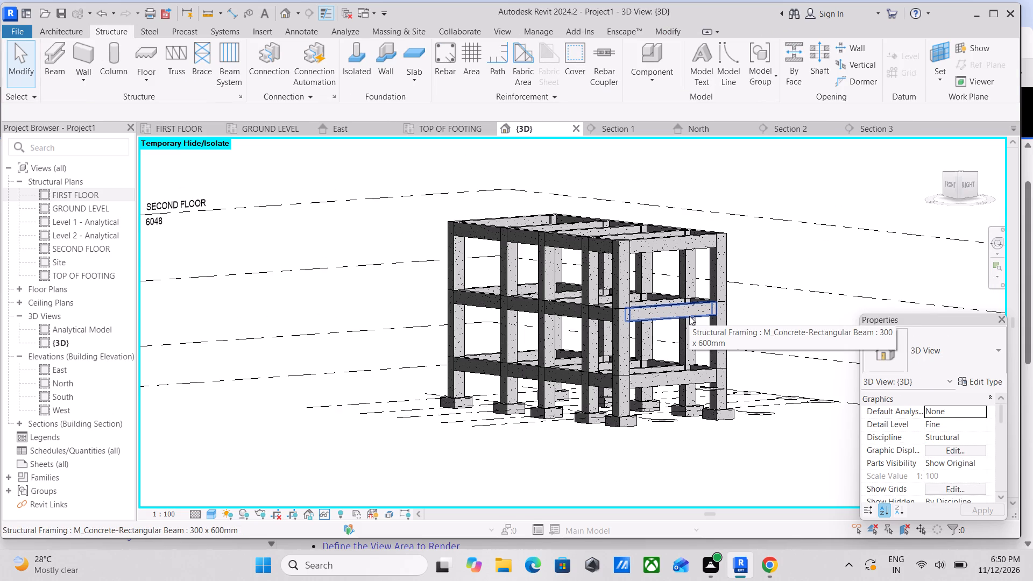
scroll(689, 316, "down", 1)
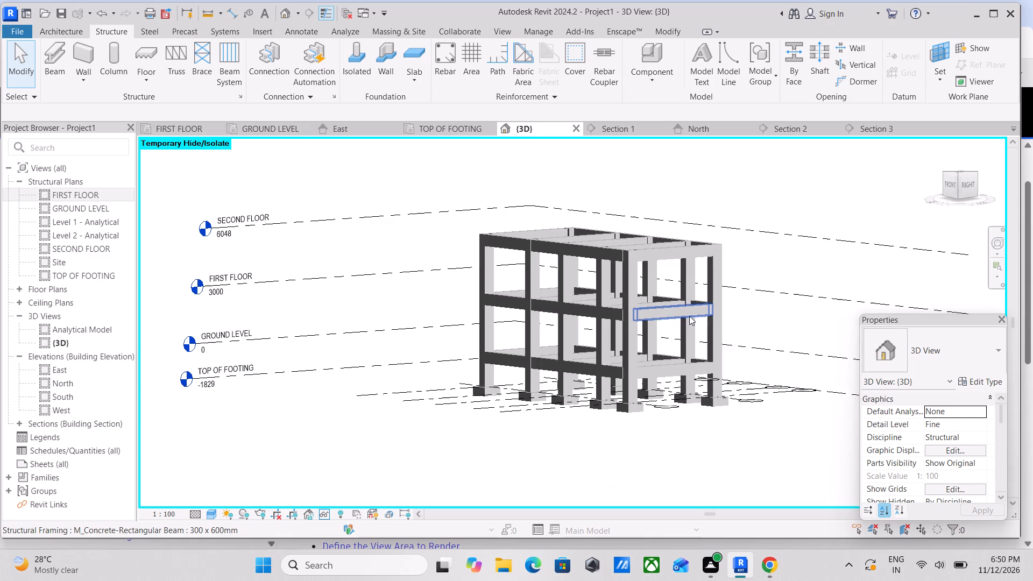
middle_click_drag(689, 316, 629, 311)
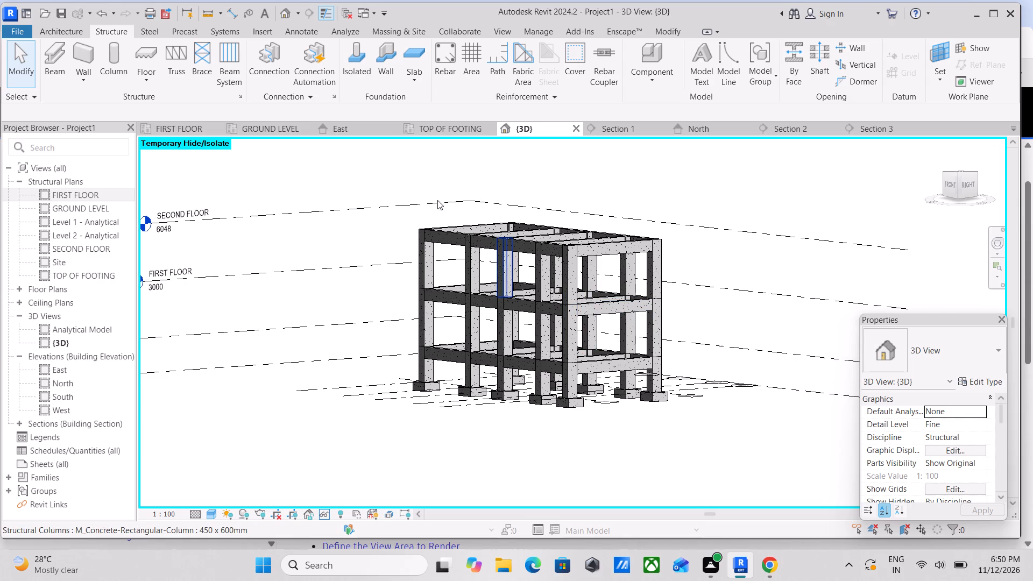
Save the model as a Revit project file on the Desktop under the name REVIT STRUCTURE 345.
left_click(10, 29)
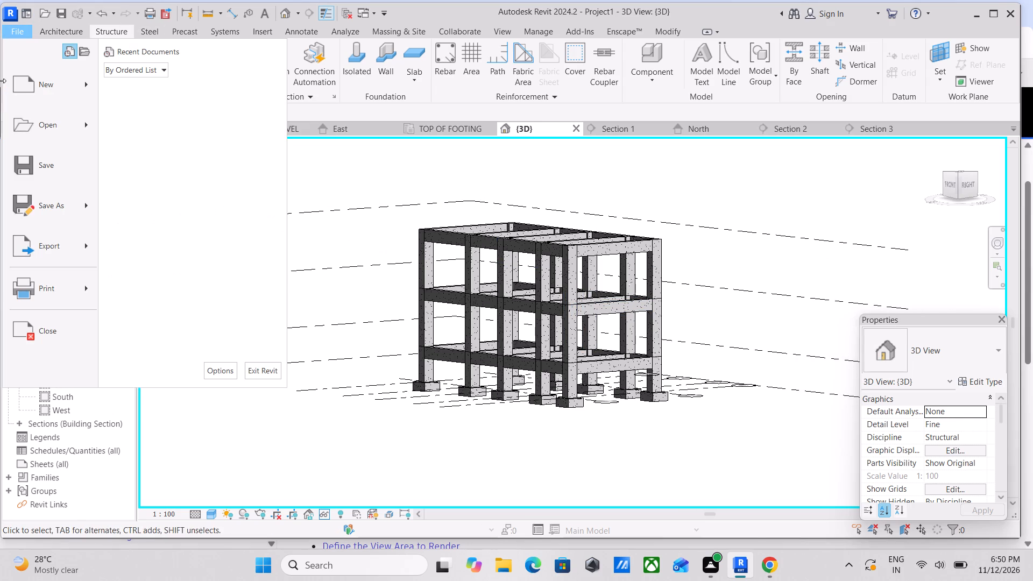
left_click(74, 208)
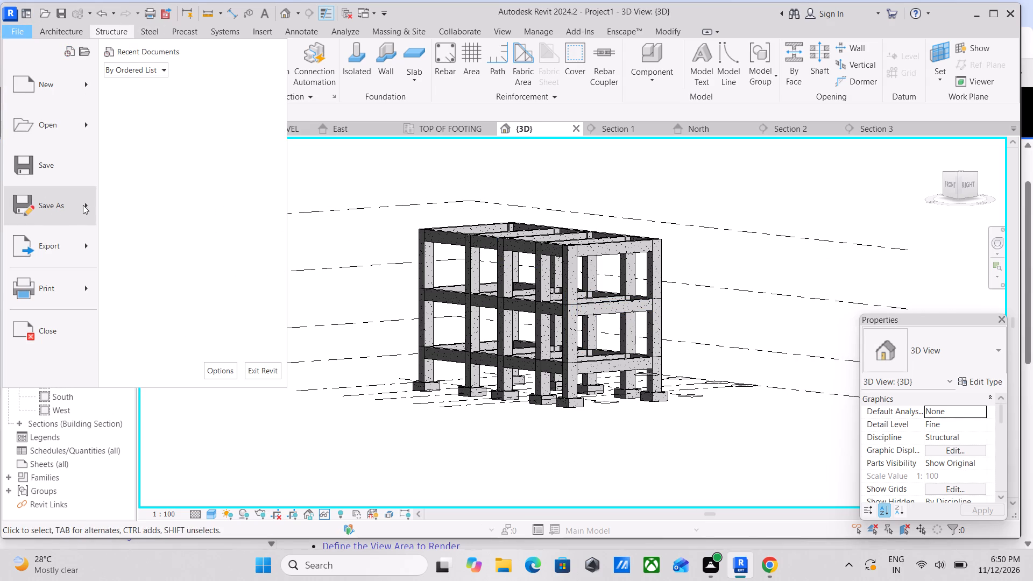
left_click(157, 147)
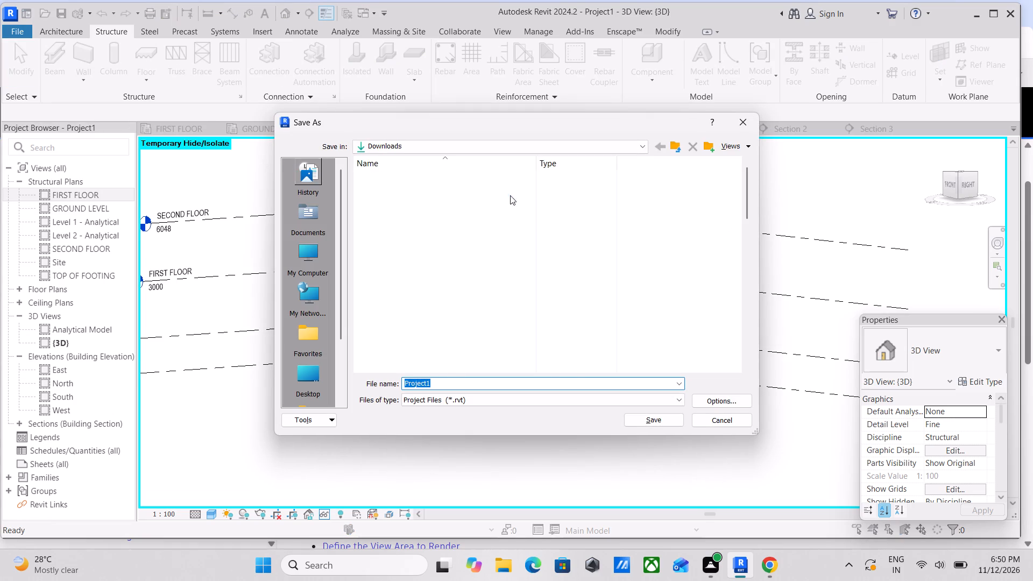
scroll(310, 288, "down", 1)
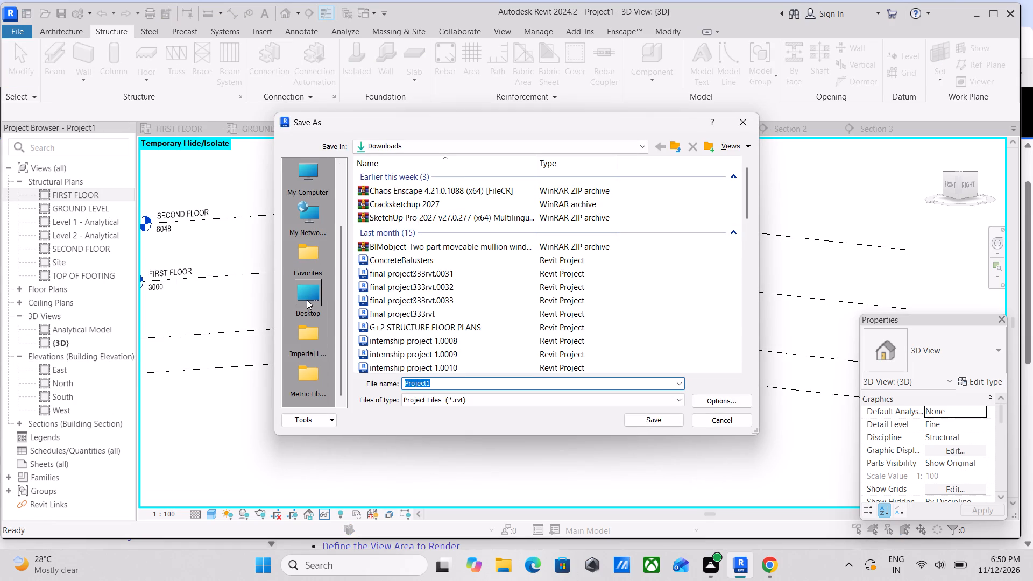
double_click(307, 300)
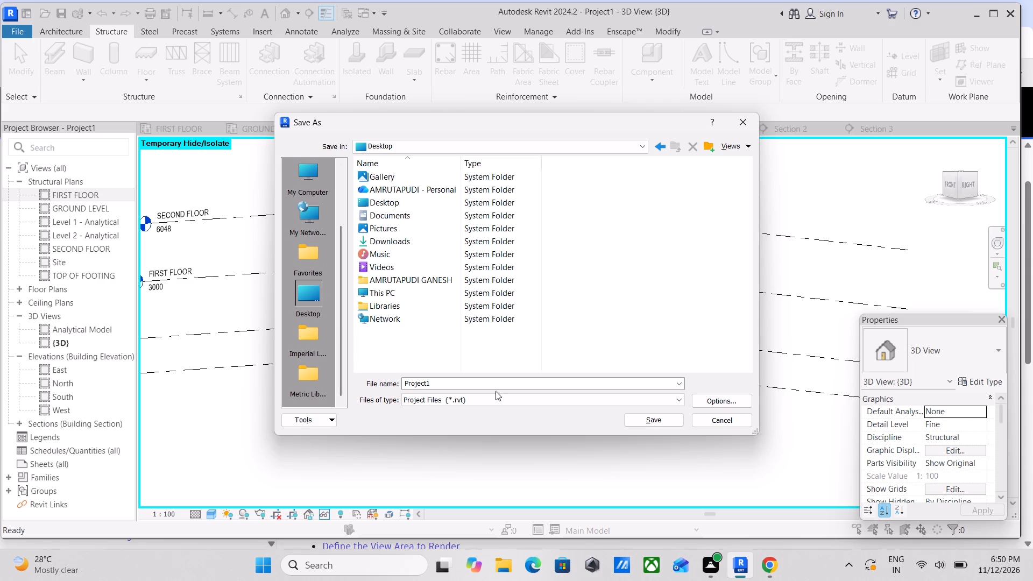
left_click(464, 379)
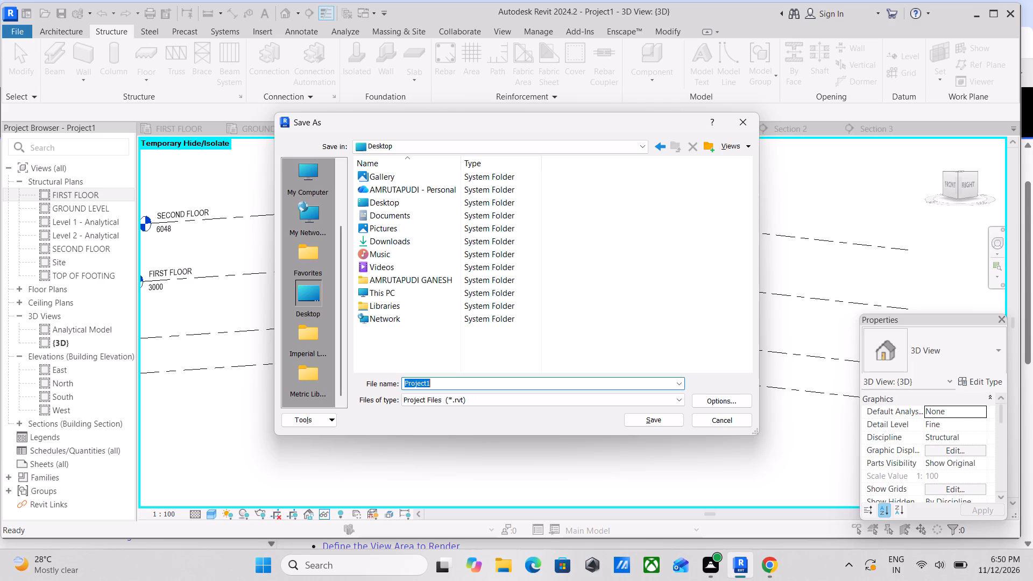
key("BackSpace")
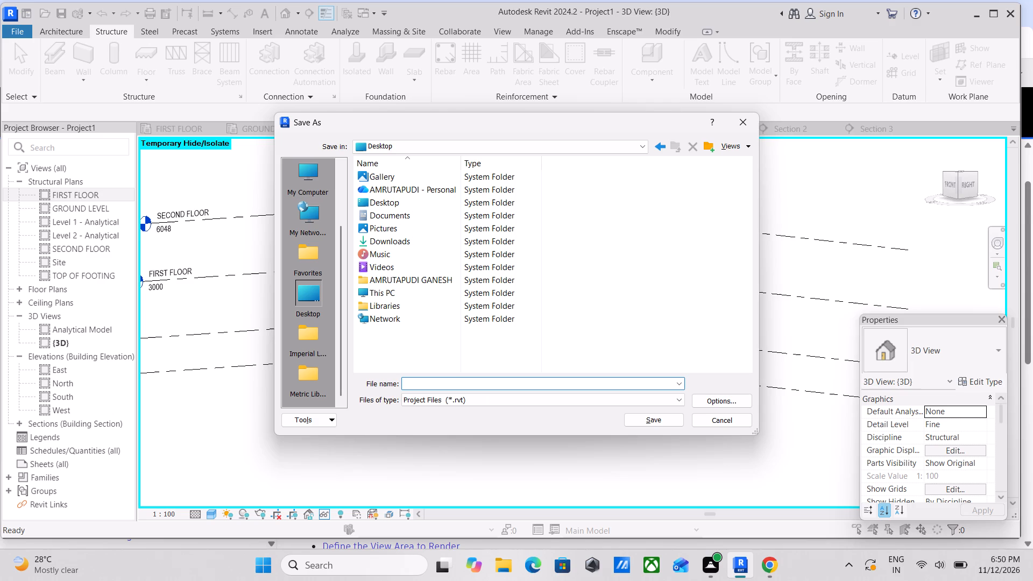
type("RE")
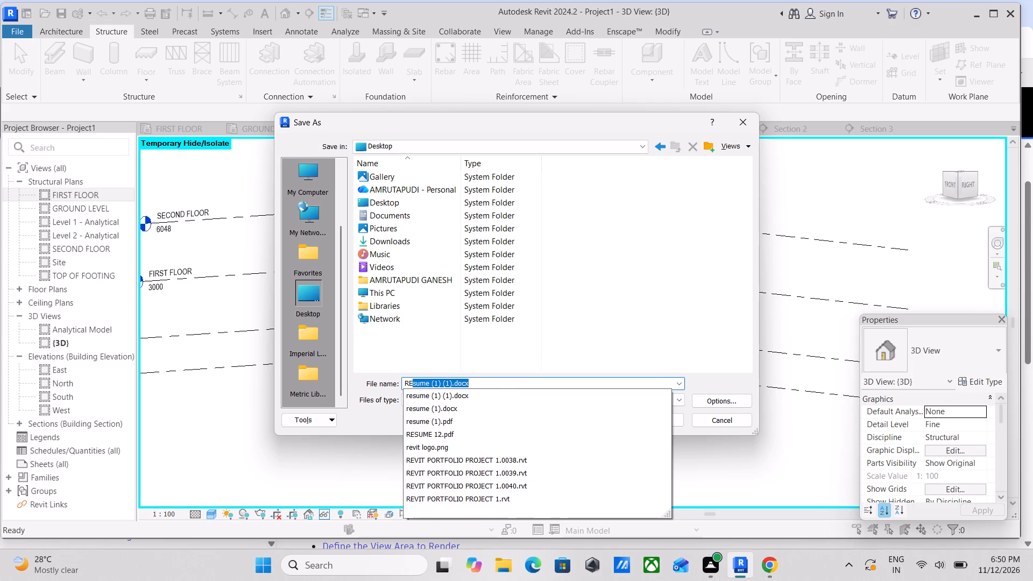
type("VIT")
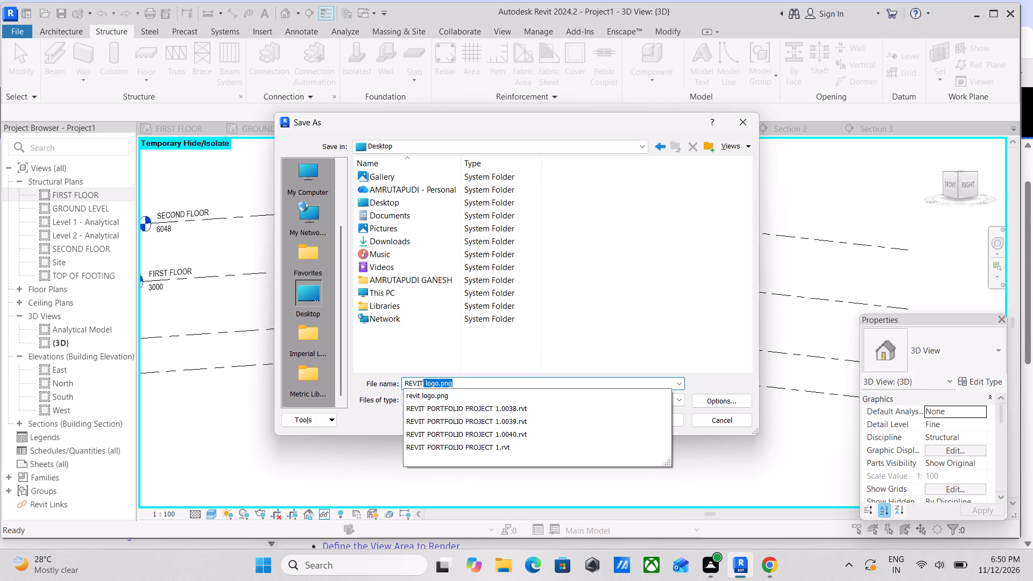
key("space")
type("S")
type("TRU")
type("CTURE")
key("space")
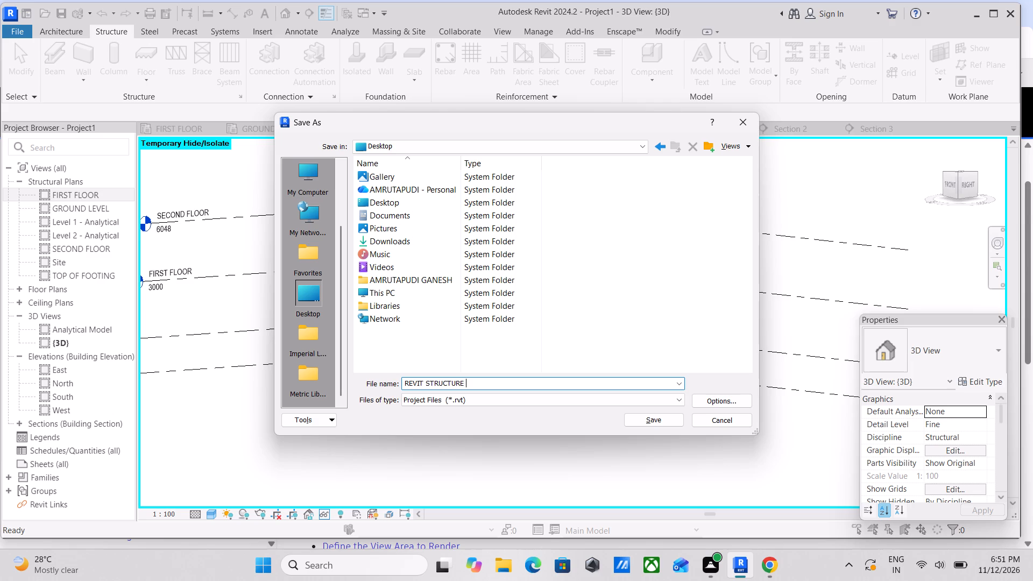
type("345")
left_click(649, 421)
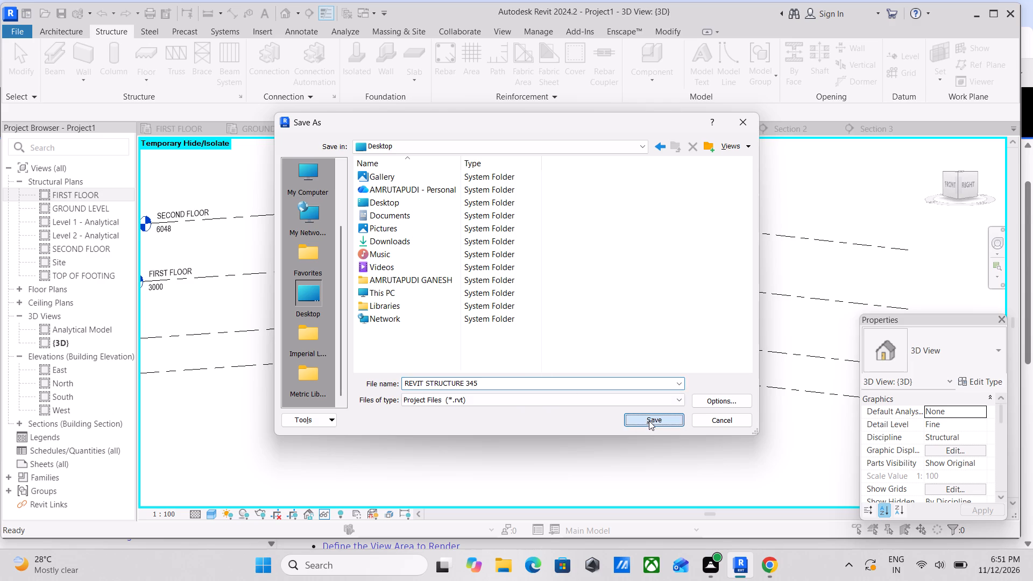
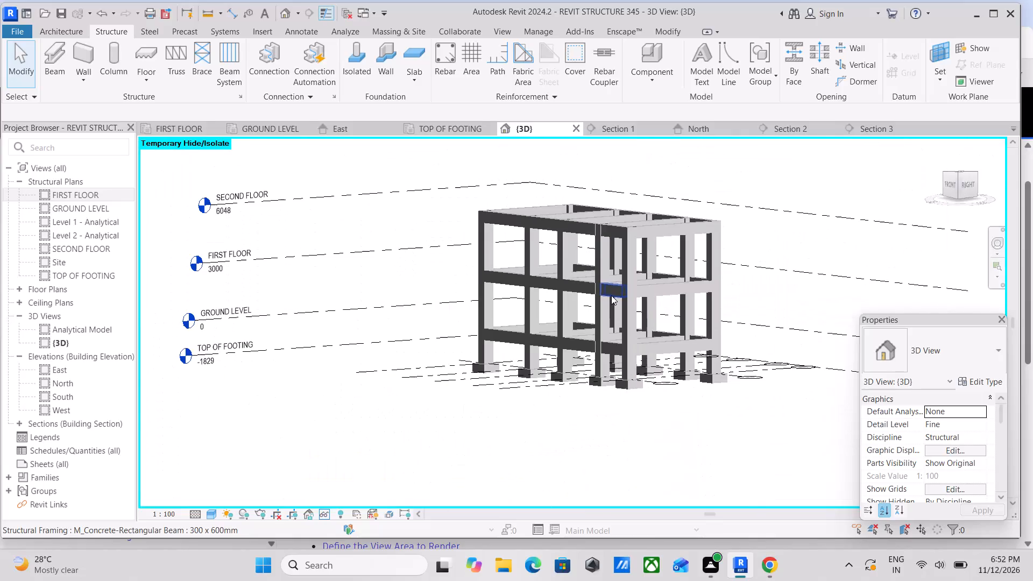
From Section 3, open the sketch of the column tie just below the FIRST FLOOR beam in the SECOND FLOOR reflected ceiling plan.
left_click(872, 127)
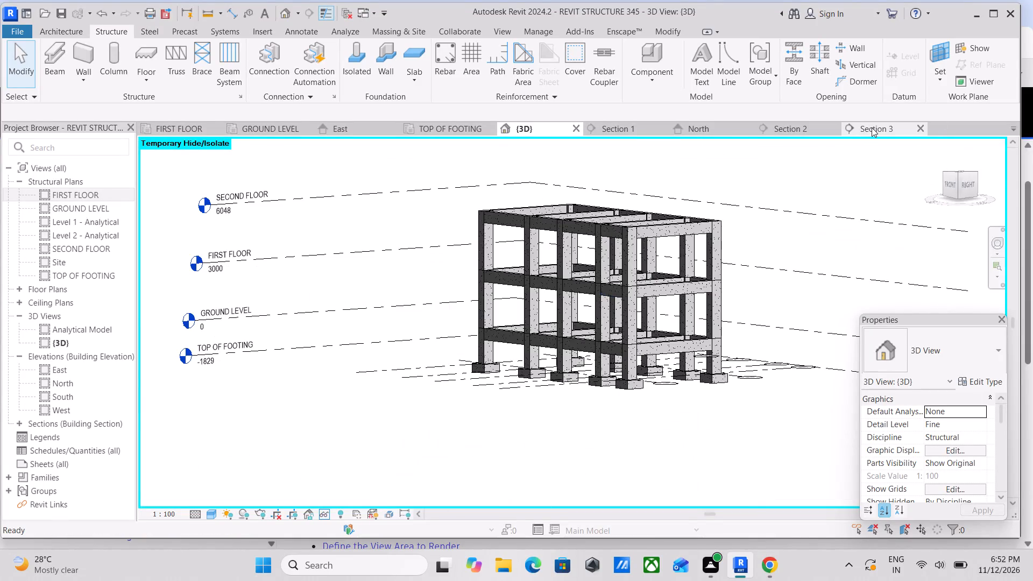
scroll(476, 350, "down", 3)
middle_click_drag(476, 350, 522, 290)
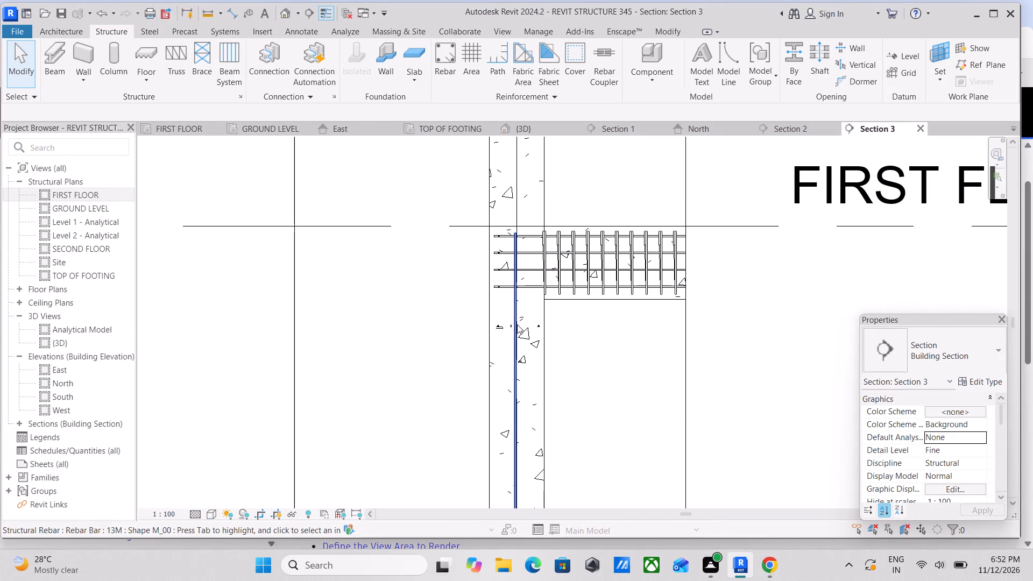
double_click(500, 326)
scroll(500, 326, "up", 3)
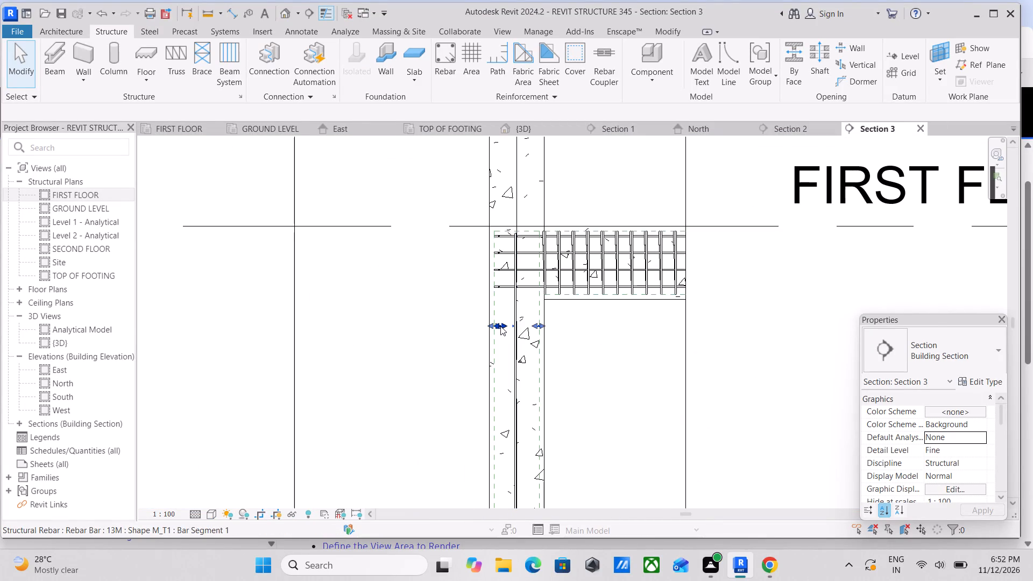
scroll(500, 326, "up", 13)
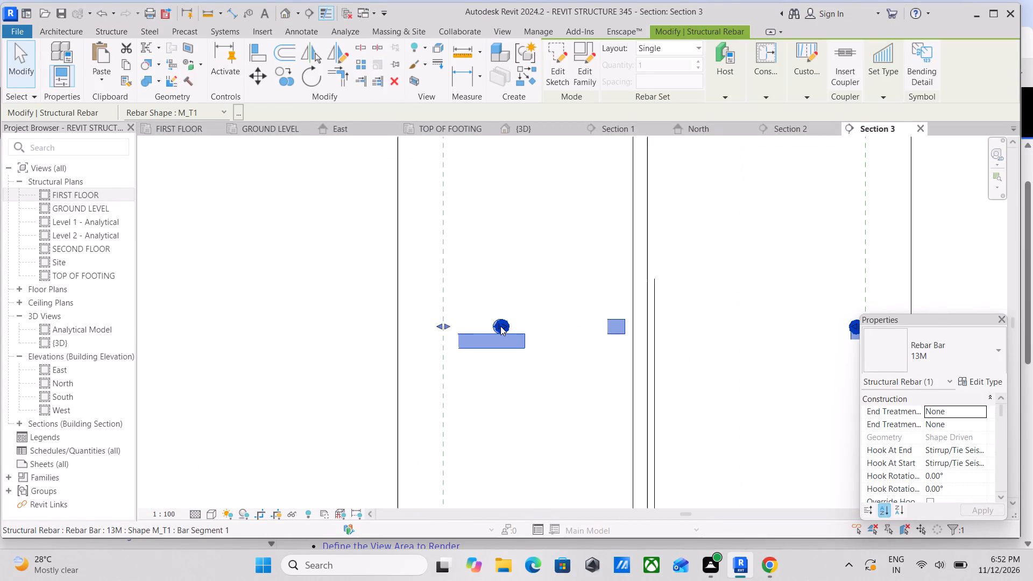
left_click(500, 326)
triple_click(551, 335)
left_click(551, 335)
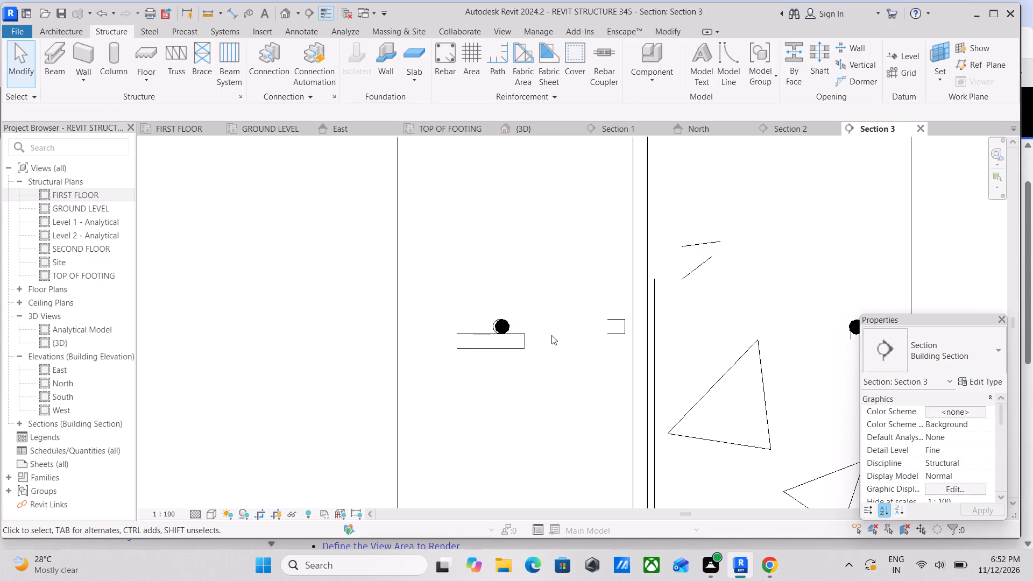
triple_click(617, 333)
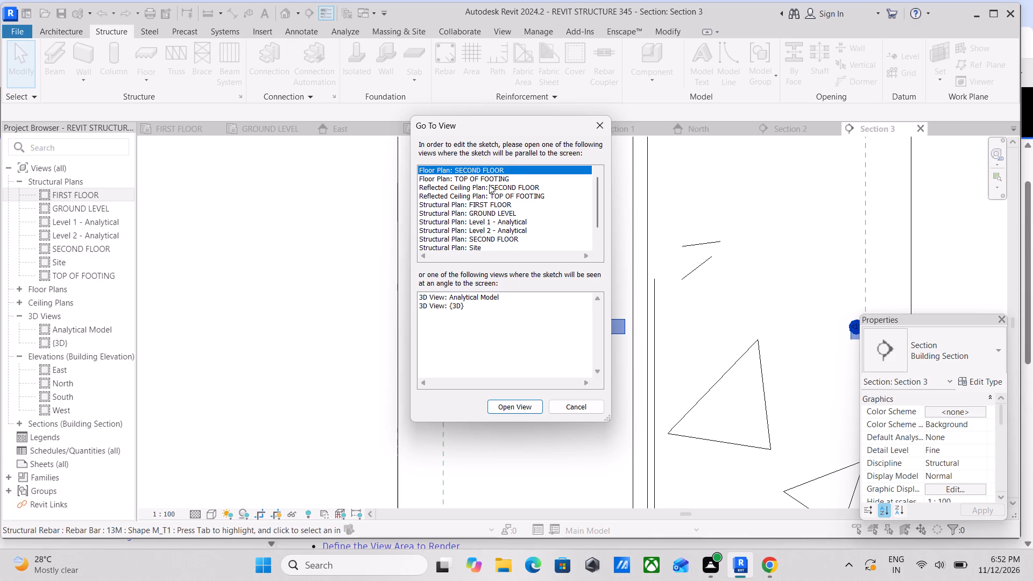
left_click(519, 185)
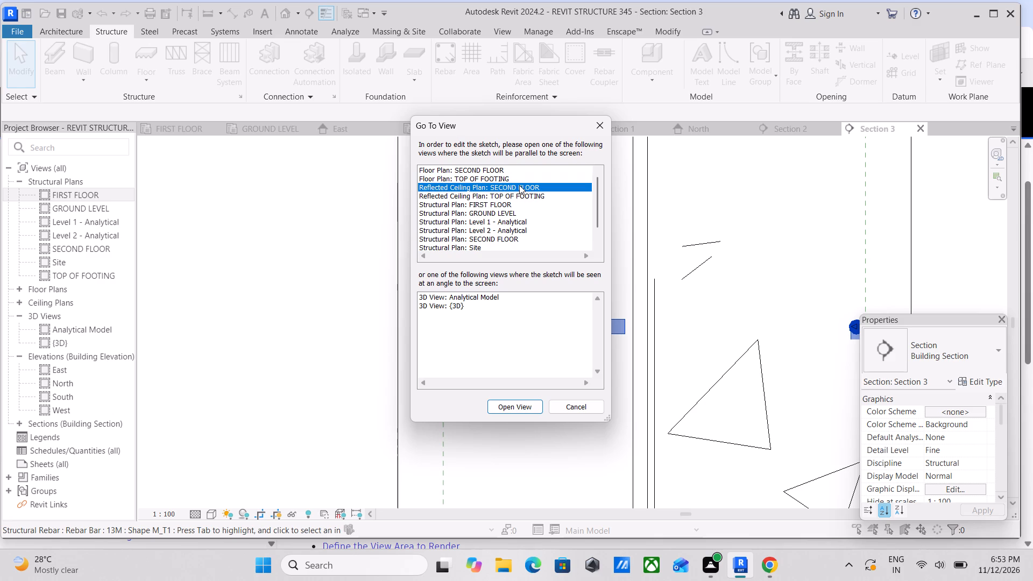
left_click(517, 401)
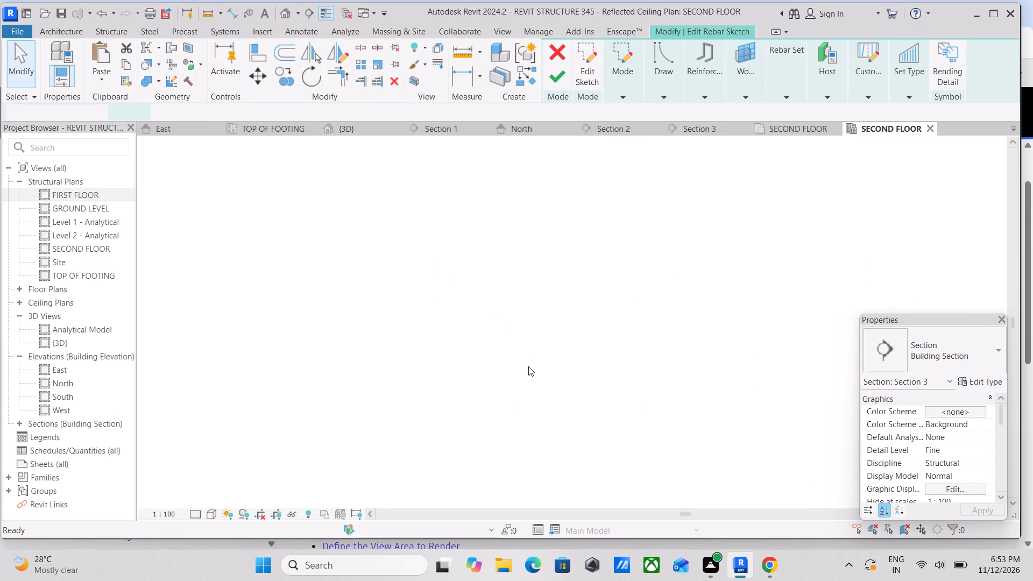
Examine the tie's sketch at the grid A/1 column, including its hooks and its fit within the cover outline.
scroll(561, 314, "down", 1)
scroll(535, 328, "up", 8)
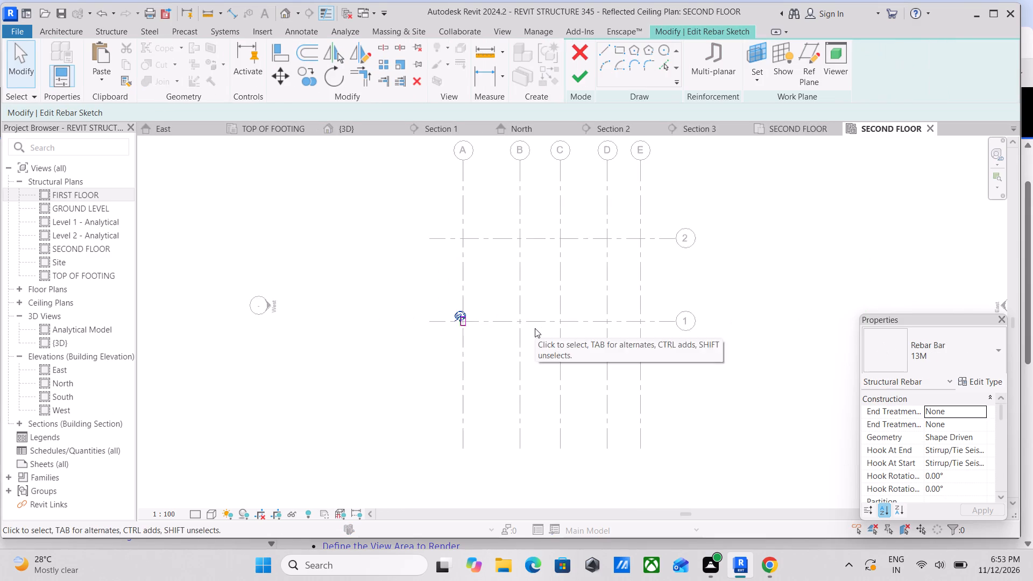
scroll(535, 328, "up", 5)
scroll(305, 352, "up", 3)
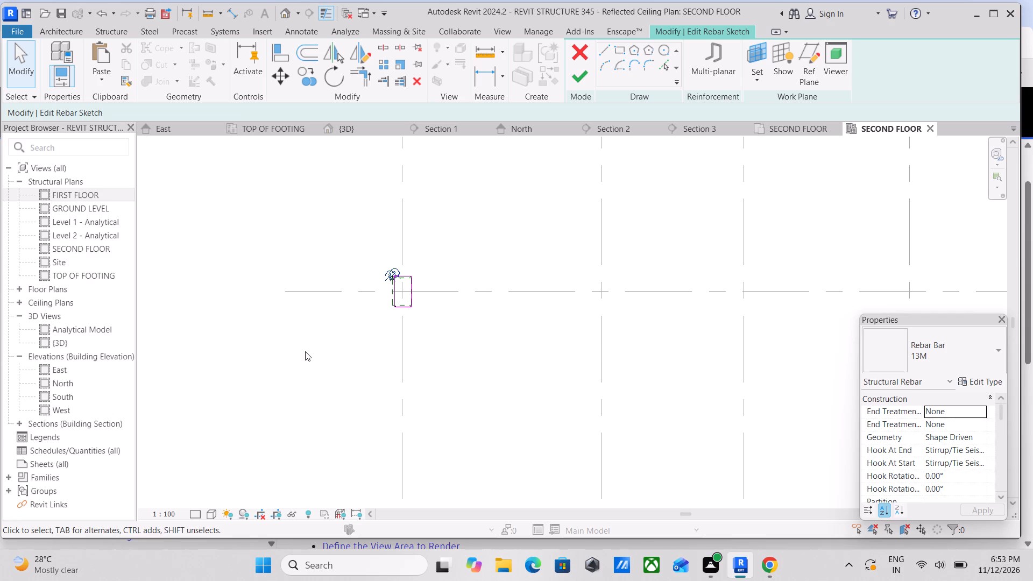
scroll(451, 294, "up", 6)
scroll(318, 295, "up", 6)
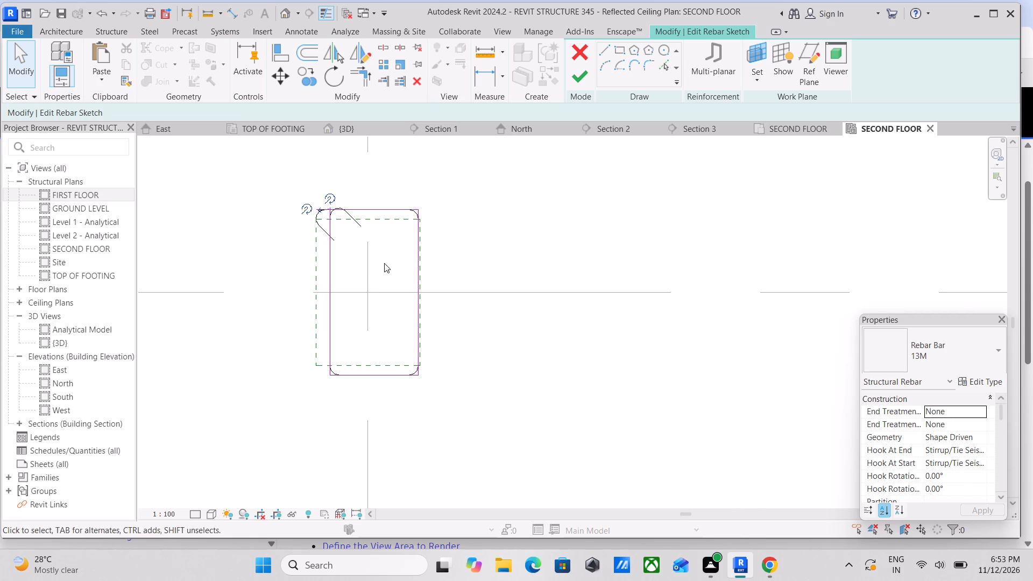
middle_click_drag(384, 263, 374, 353)
scroll(379, 330, "up", 1)
scroll(369, 265, "up", 3)
scroll(261, 367, "up", 4)
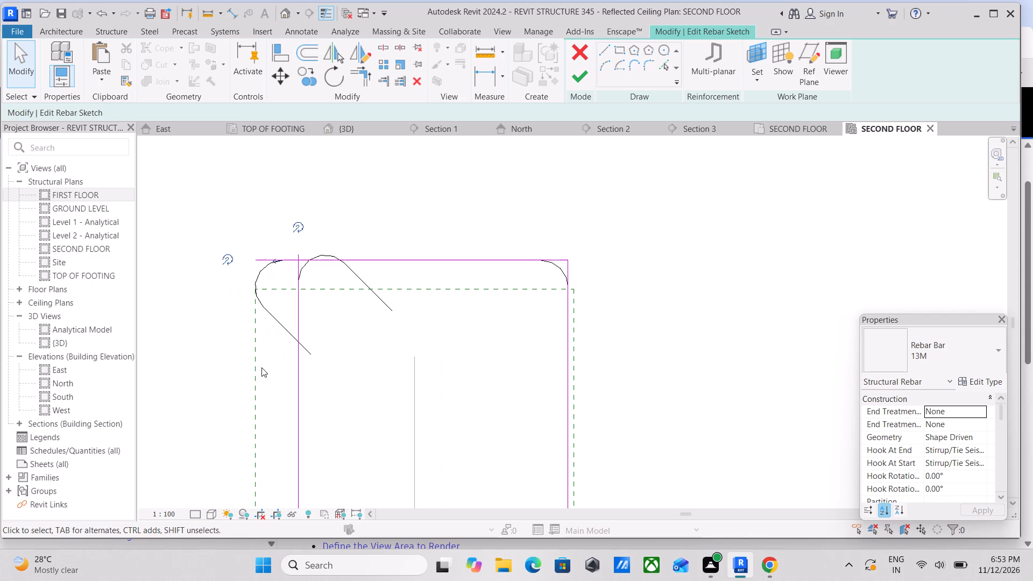
scroll(261, 367, "down", 4)
scroll(320, 362, "down", 3)
middle_click_drag(320, 362, 338, 297)
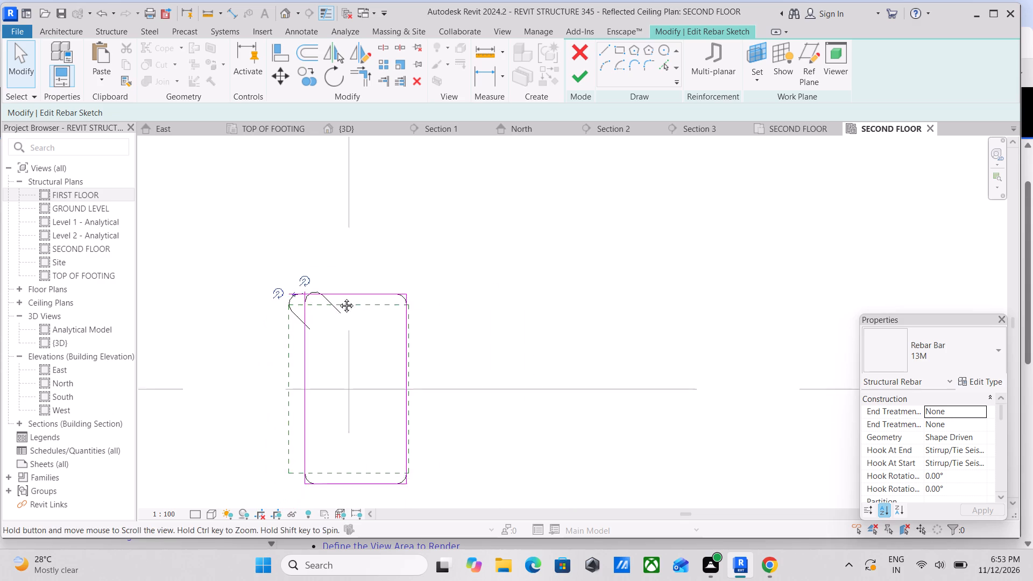
middle_click_drag(338, 297, 357, 273)
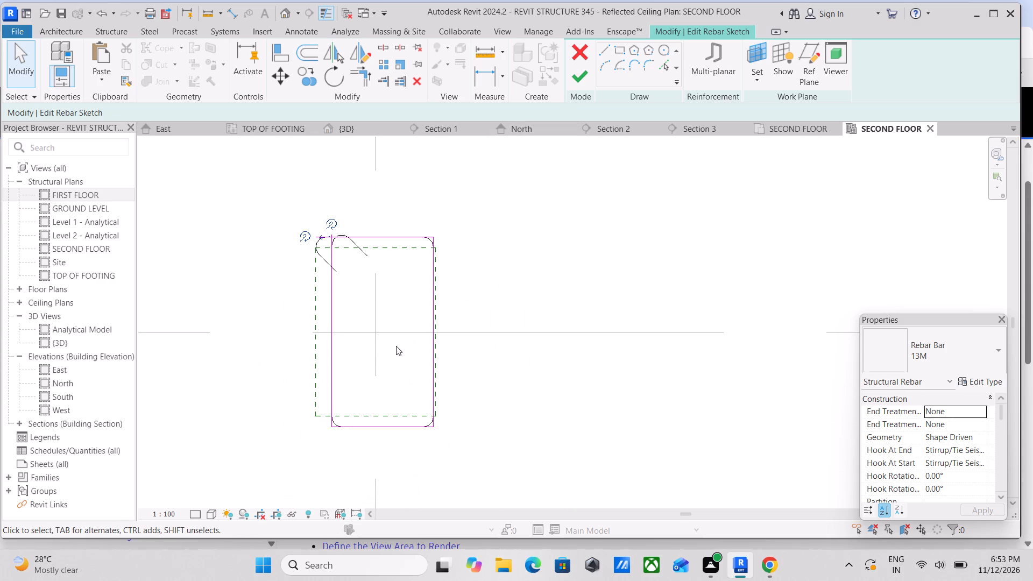
Set the SECOND FLOOR reflected ceiling plan's detail level to Fine and finish the rebar sketch.
left_click(193, 511)
left_click(202, 494)
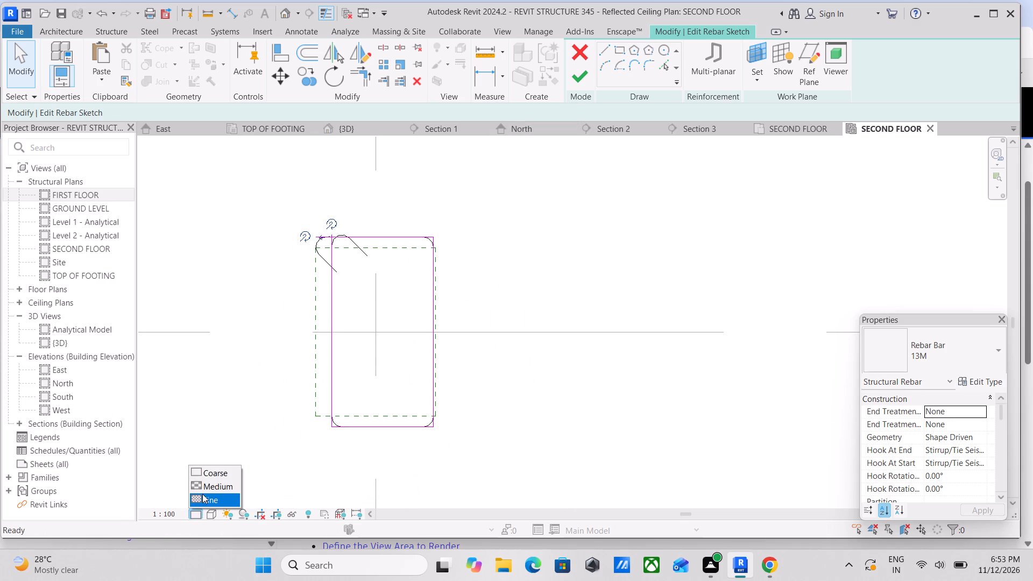
left_click(213, 512)
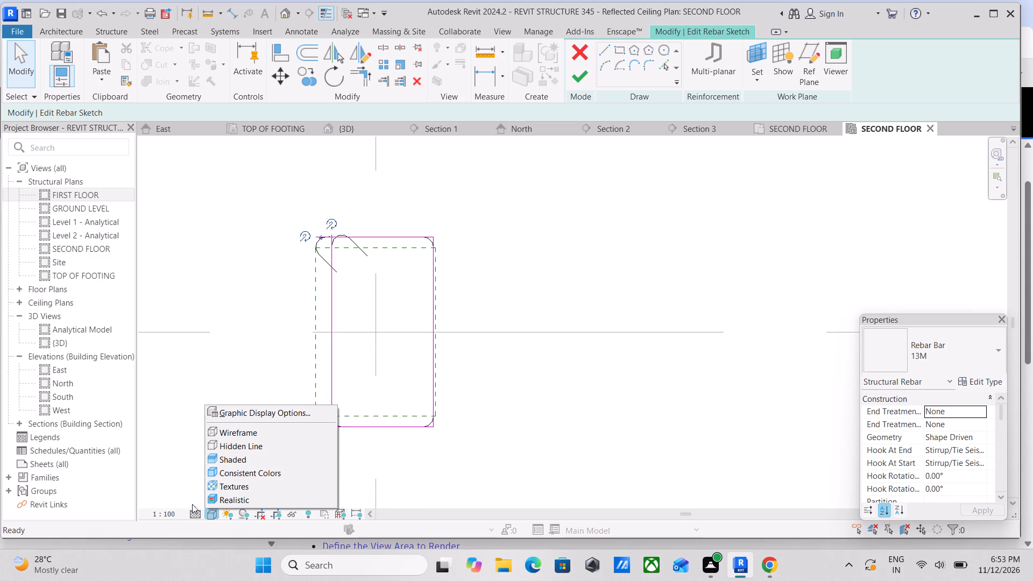
left_click(189, 510)
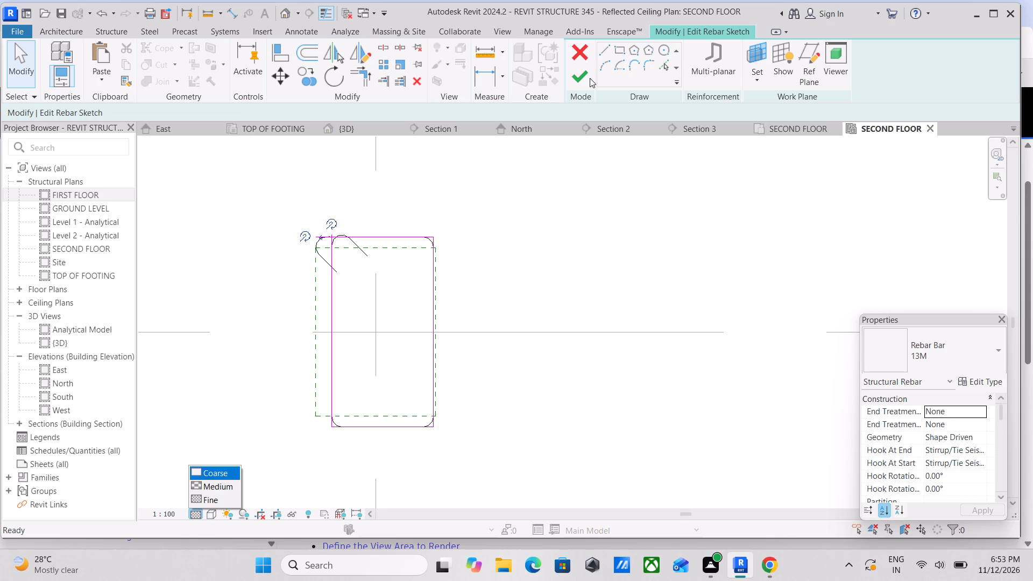
left_click(581, 77)
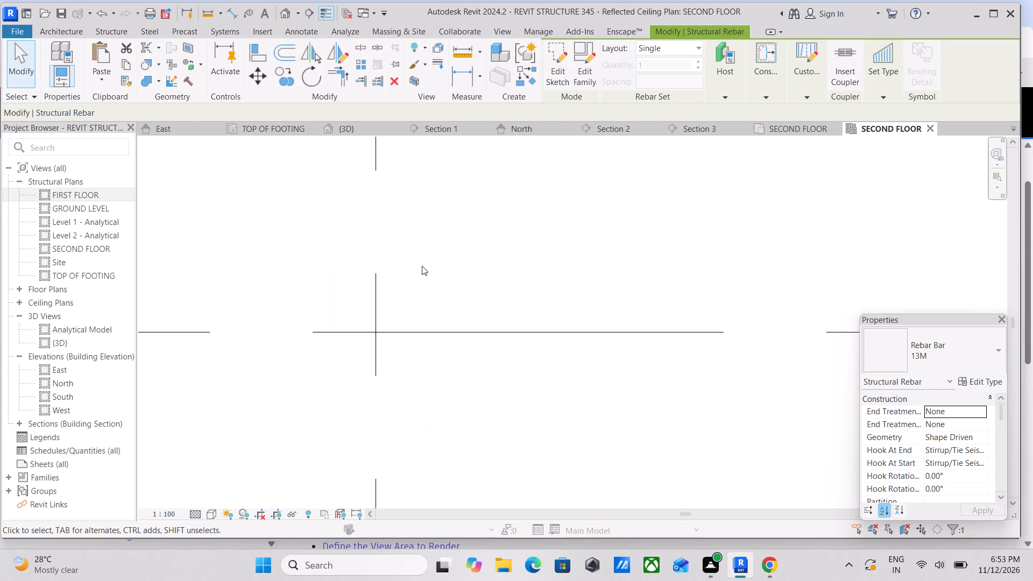
Return to Section 3 and reopen the same column tie's sketch in the GROUND LEVEL structural plan.
scroll(422, 266, "down", 3)
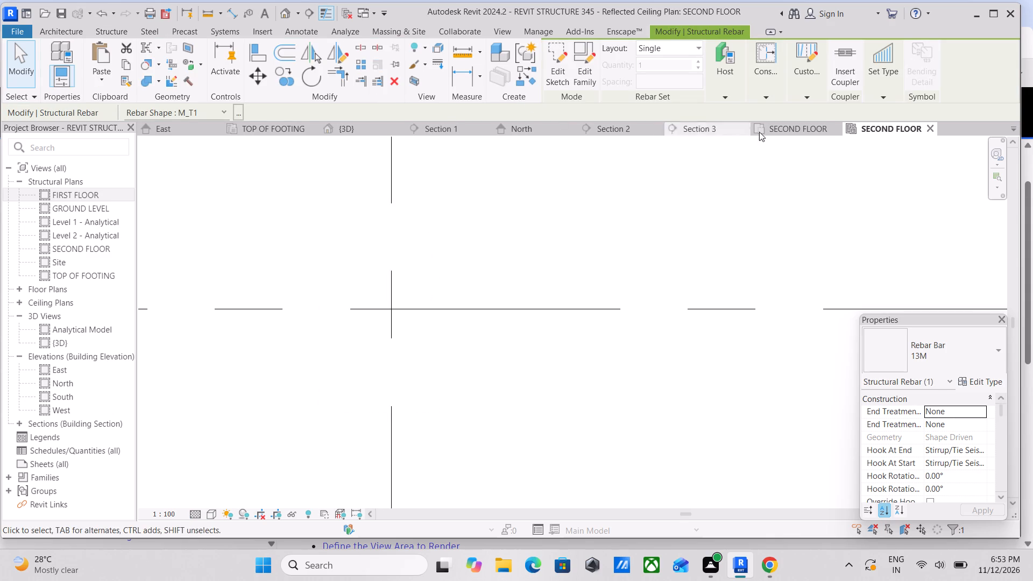
left_click(714, 131)
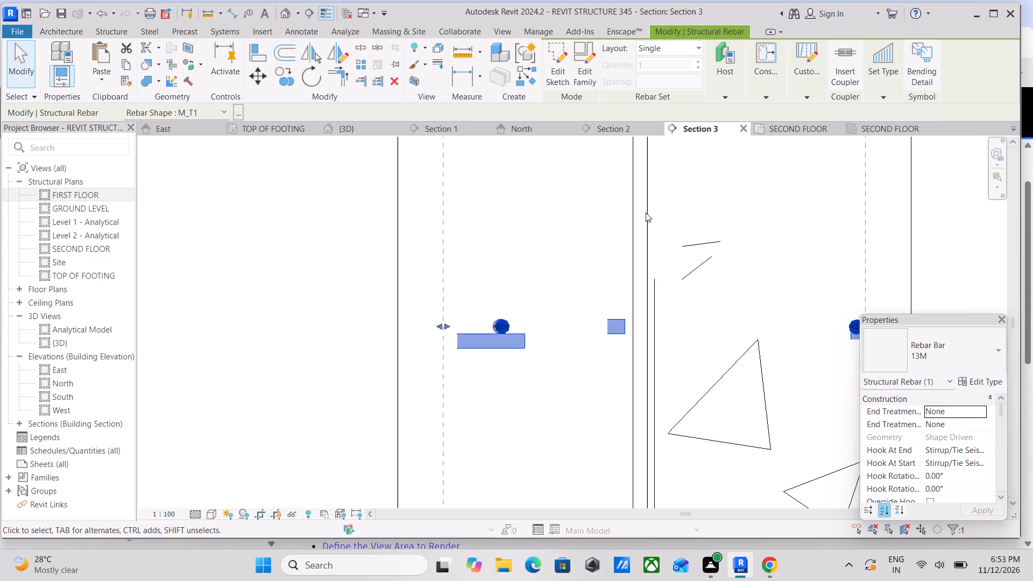
triple_click(618, 329)
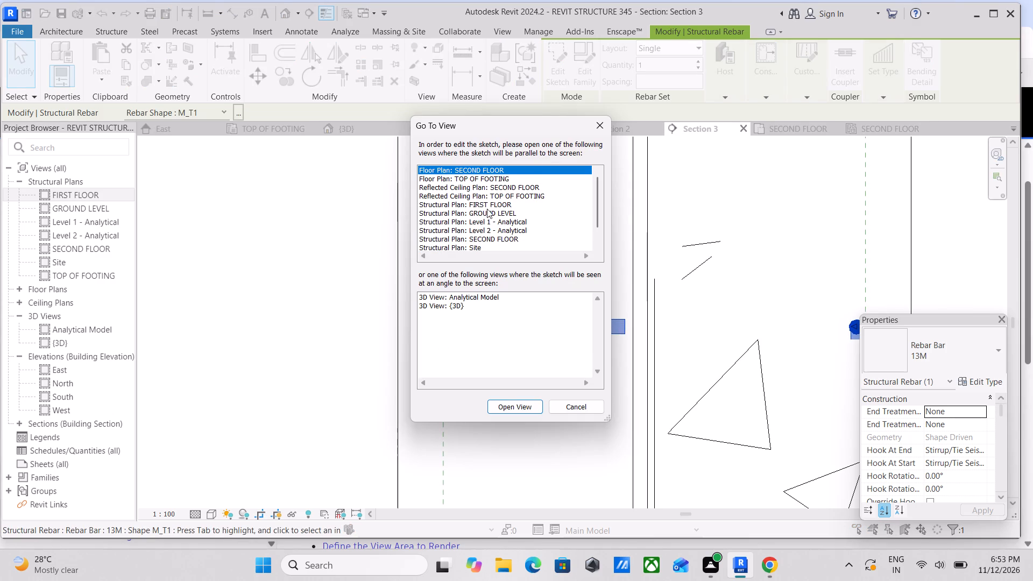
left_click(485, 213)
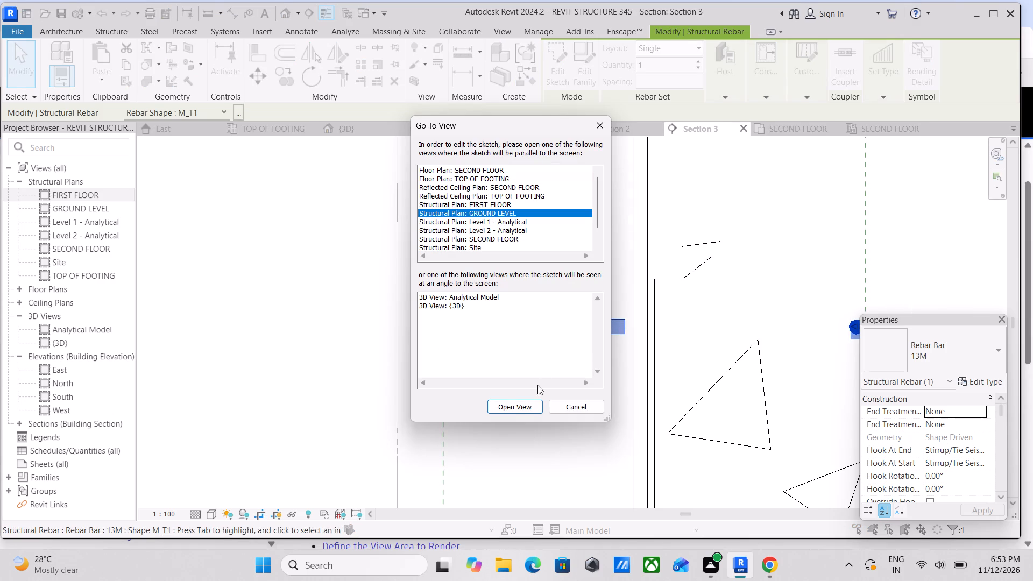
left_click(520, 409)
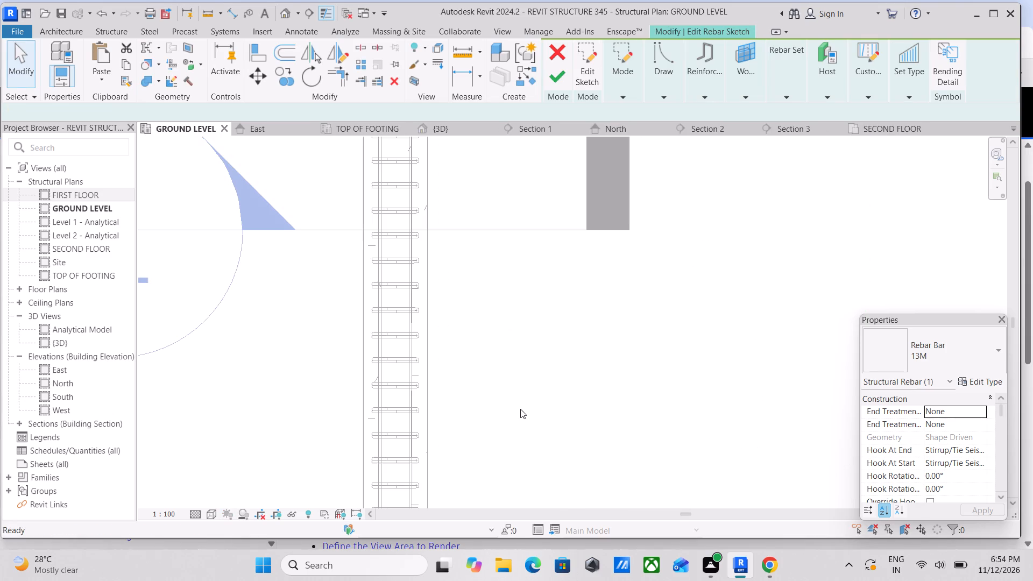
Locate the tie's sketch at the grid A/1 column in the GROUND LEVEL plan and finish the sketch.
scroll(525, 398, "down", 6)
scroll(579, 342, "down", 6)
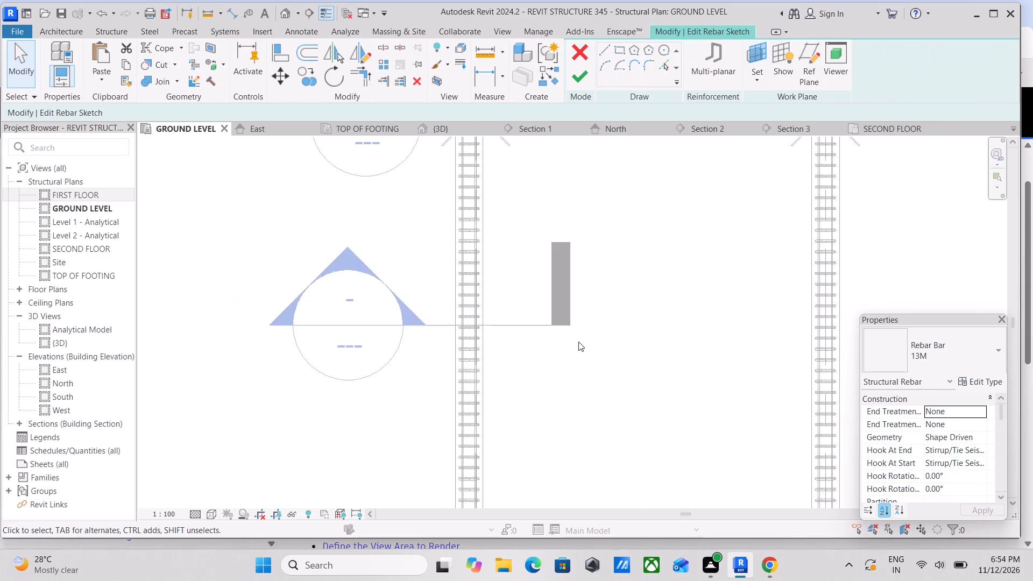
scroll(578, 342, "down", 5)
scroll(563, 382, "up", 3)
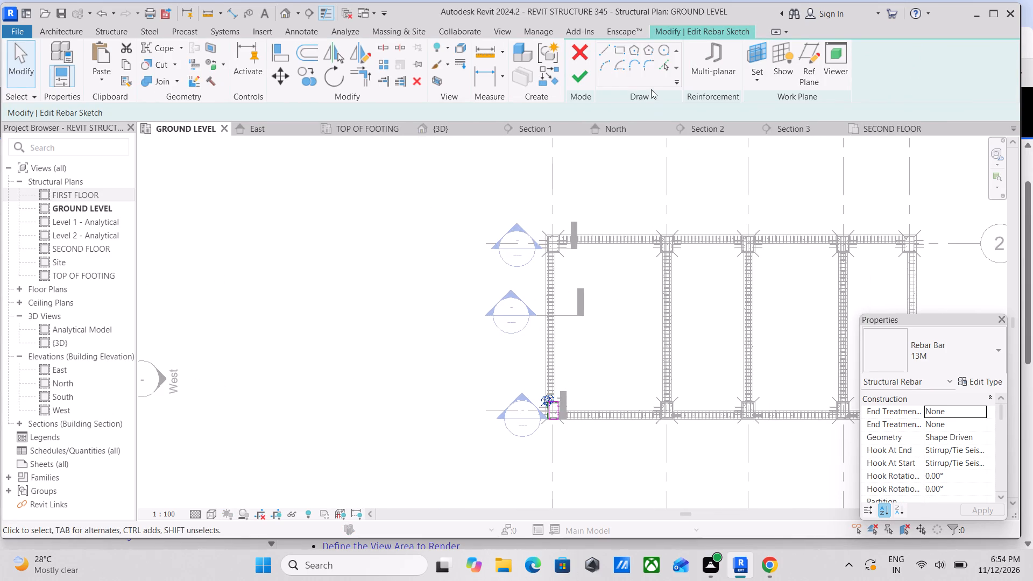
left_click(581, 75)
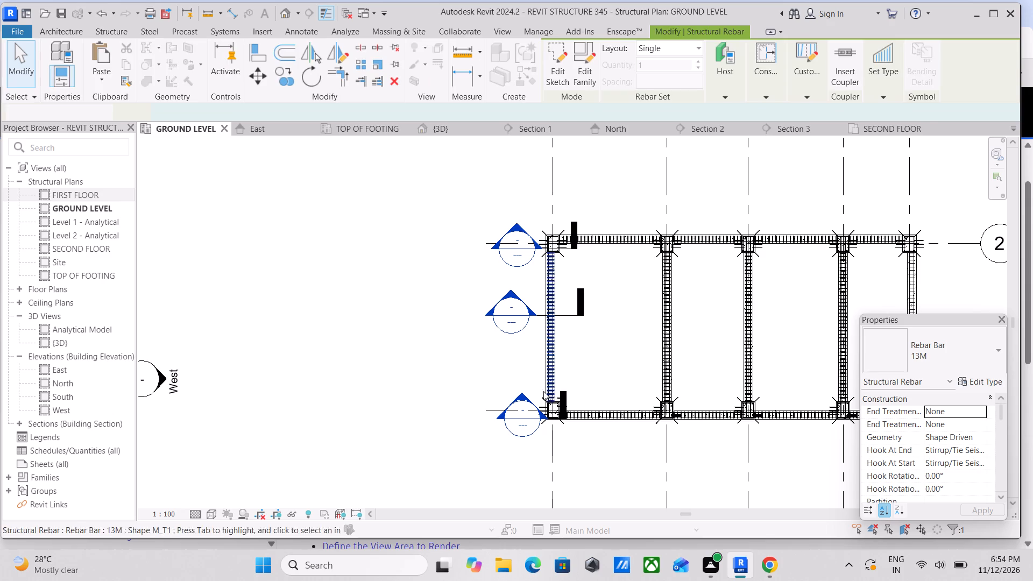
Shorten the out-of-plane extent of the three-bar M_17A rebar set beside the grid A/1 column so its upper bar lies within the column's depth.
scroll(541, 400, "up", 10)
middle_click_drag(564, 410, 540, 368)
scroll(556, 401, "up", 1)
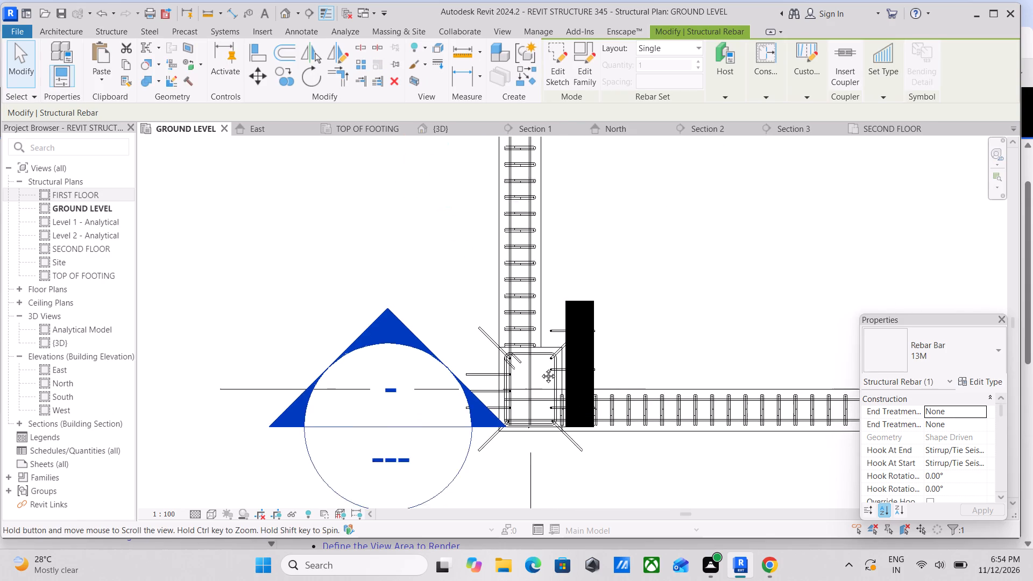
middle_click_drag(540, 368, 530, 302)
left_click(542, 256)
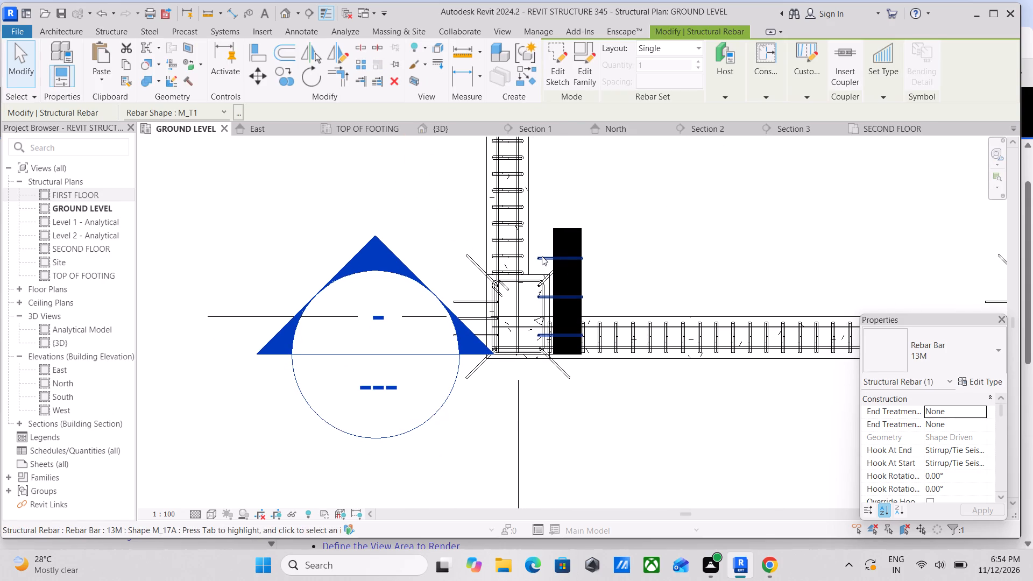
scroll(542, 256, "up", 3)
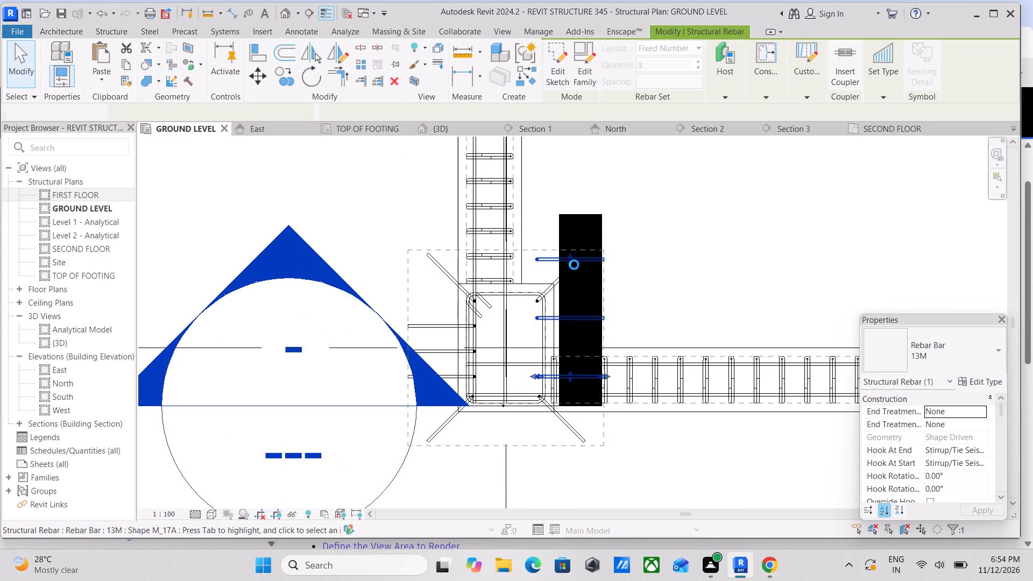
left_click_drag(574, 265, 575, 288)
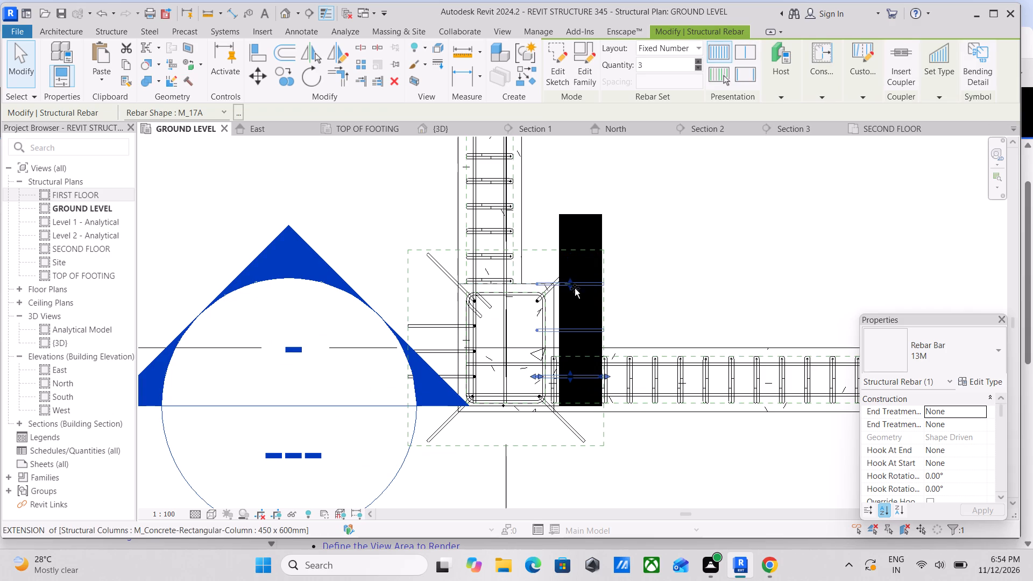
left_click_drag(575, 288, 572, 308)
Switch to Section 3 and widen its crop region on the beam side, out to the FIRST FLOOR level label.
scroll(572, 308, "down", 4)
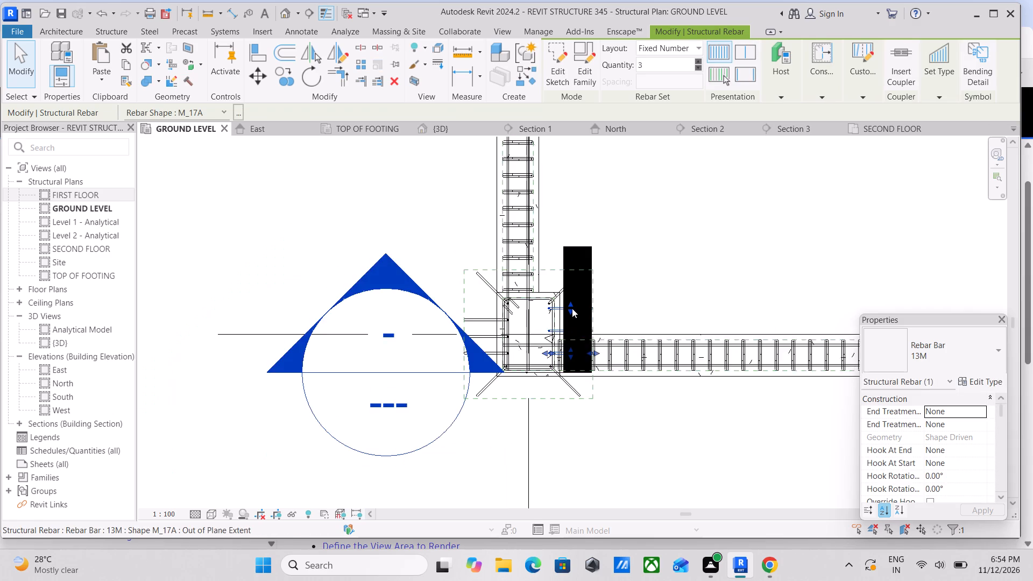
scroll(572, 308, "down", 7)
scroll(609, 196, "down", 3)
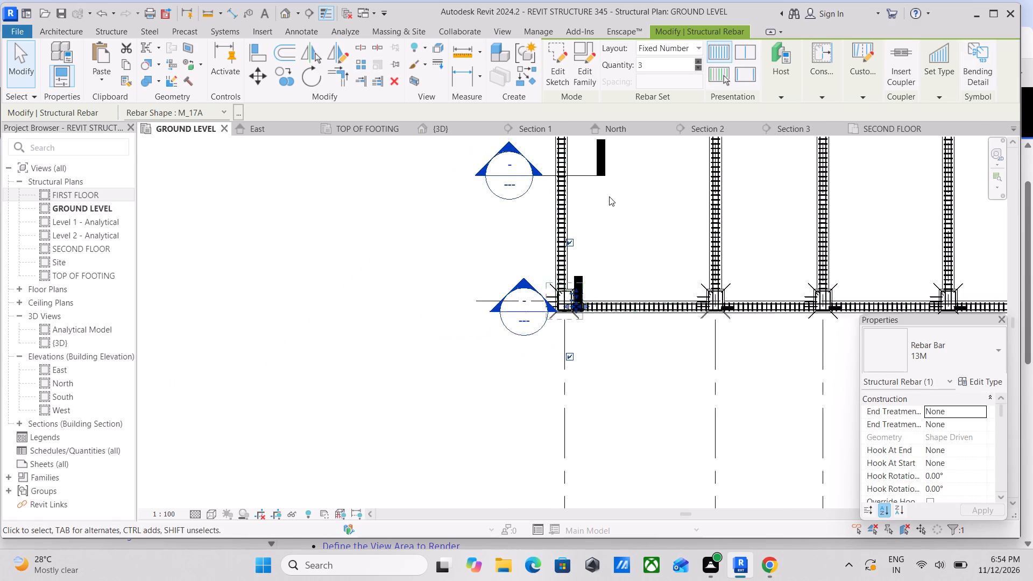
middle_click_drag(610, 235, 602, 265)
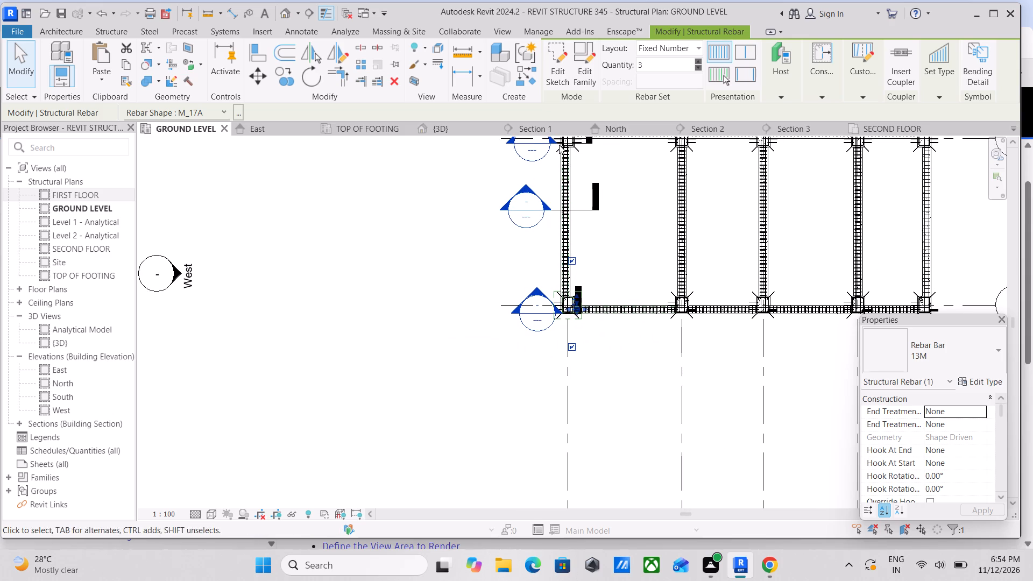
left_click(791, 124)
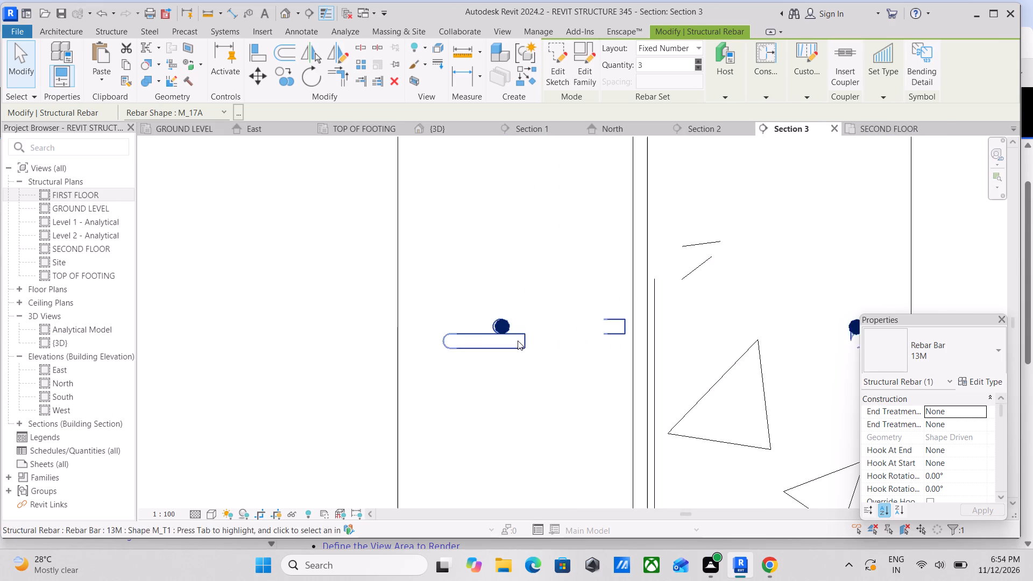
scroll(518, 341, "down", 20)
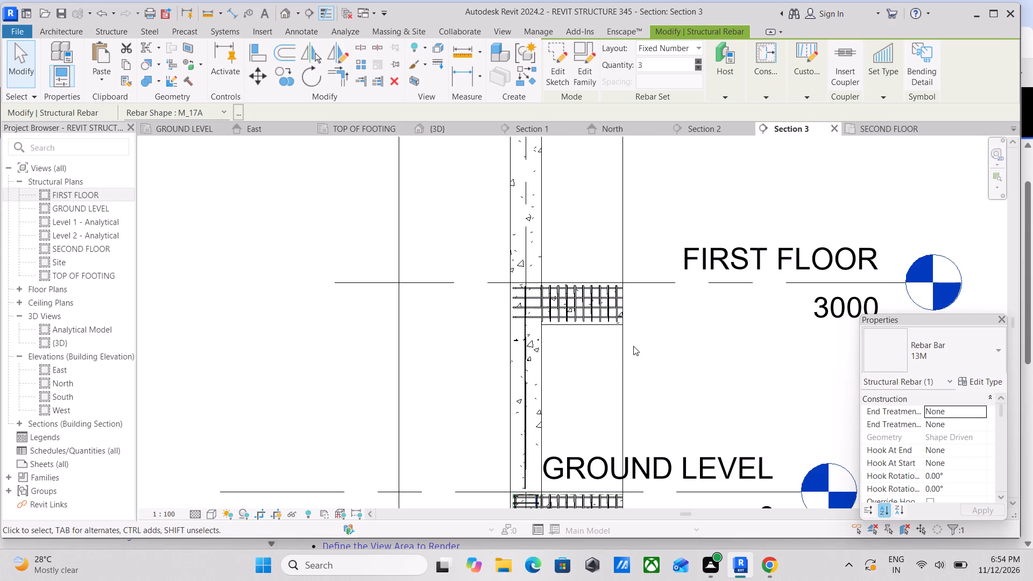
scroll(614, 355, "down", 3)
middle_click_drag(614, 355, 612, 335)
left_click(617, 341)
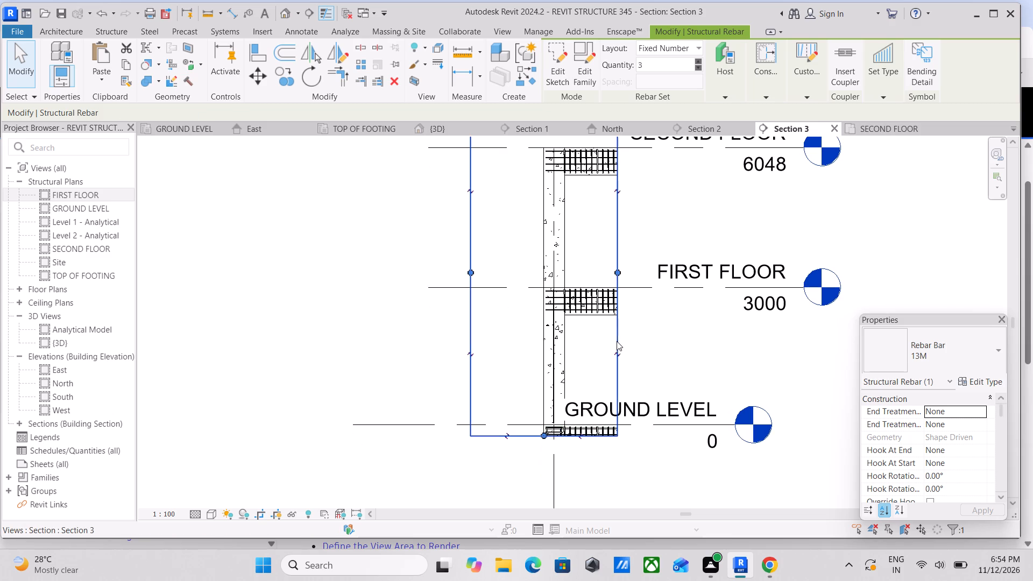
left_click_drag(615, 267, 661, 272)
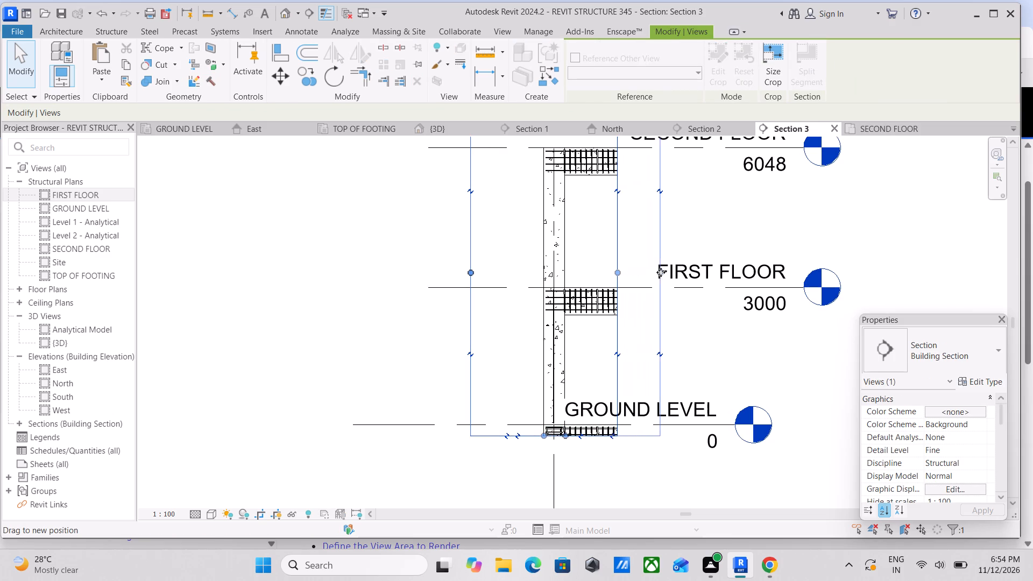
left_click_drag(661, 272, 710, 273)
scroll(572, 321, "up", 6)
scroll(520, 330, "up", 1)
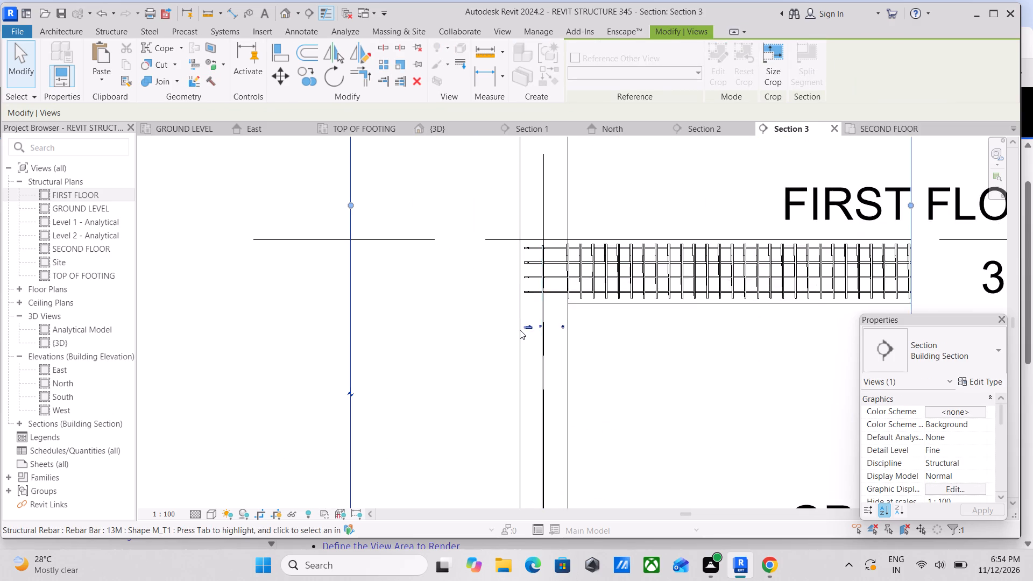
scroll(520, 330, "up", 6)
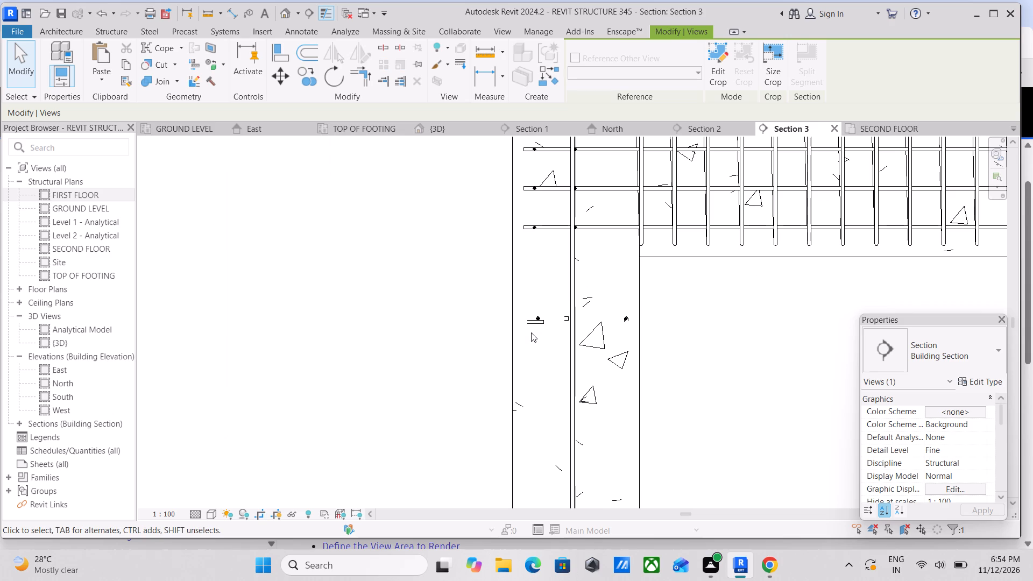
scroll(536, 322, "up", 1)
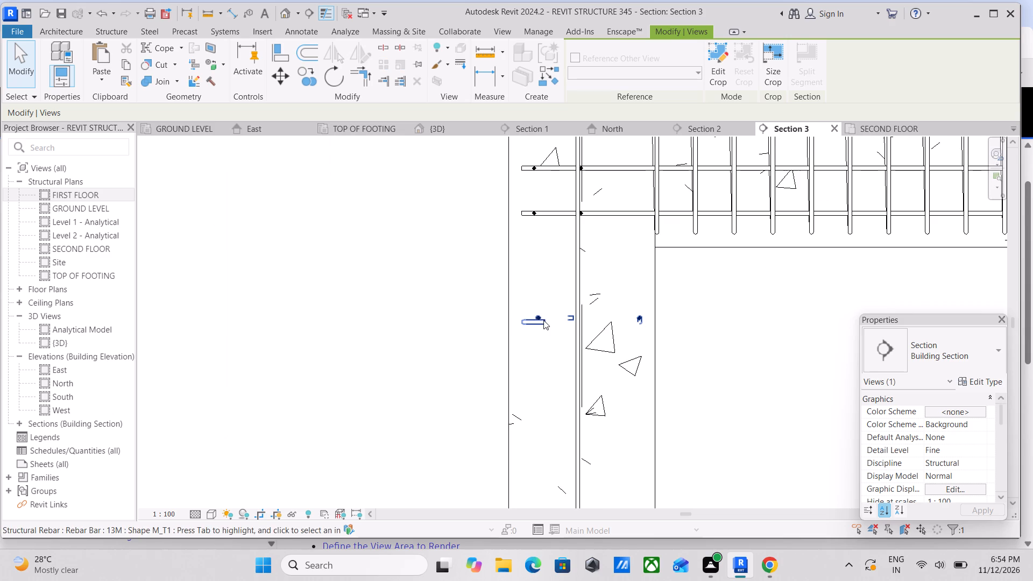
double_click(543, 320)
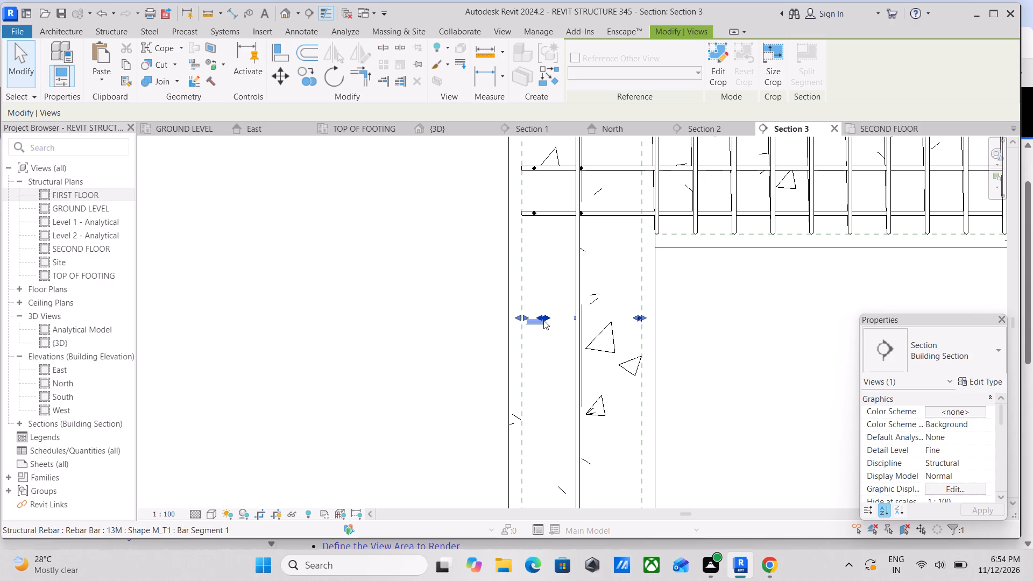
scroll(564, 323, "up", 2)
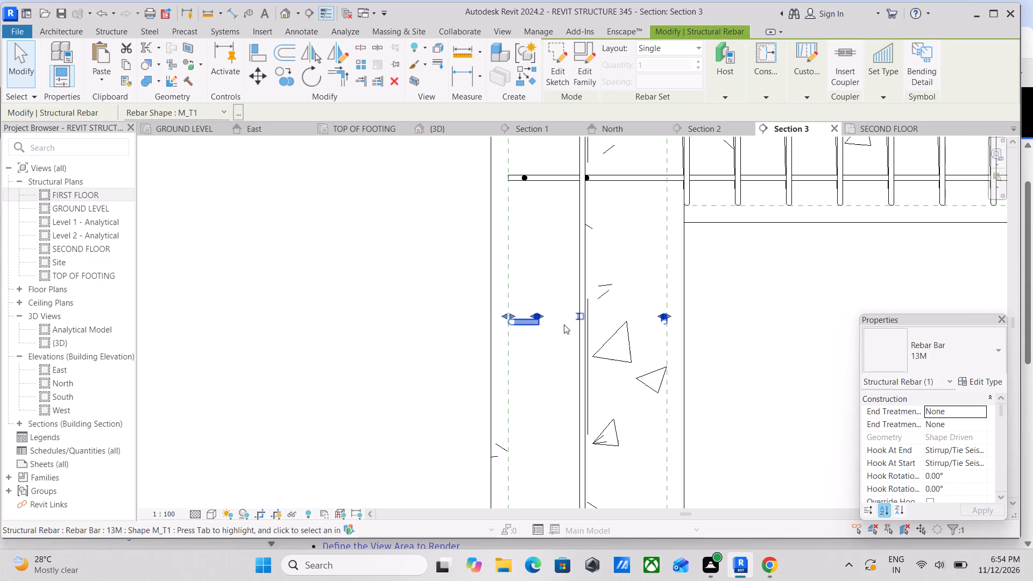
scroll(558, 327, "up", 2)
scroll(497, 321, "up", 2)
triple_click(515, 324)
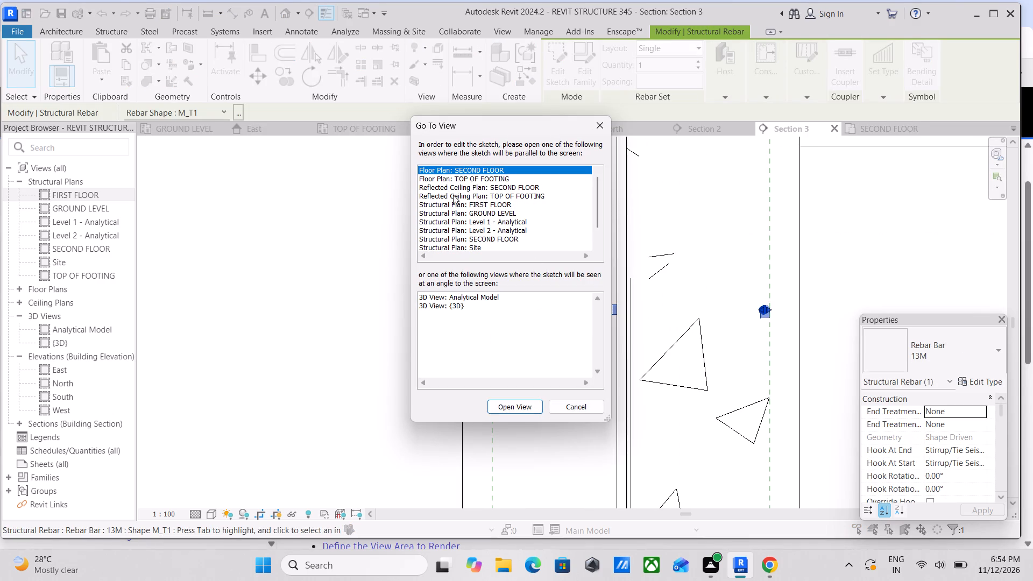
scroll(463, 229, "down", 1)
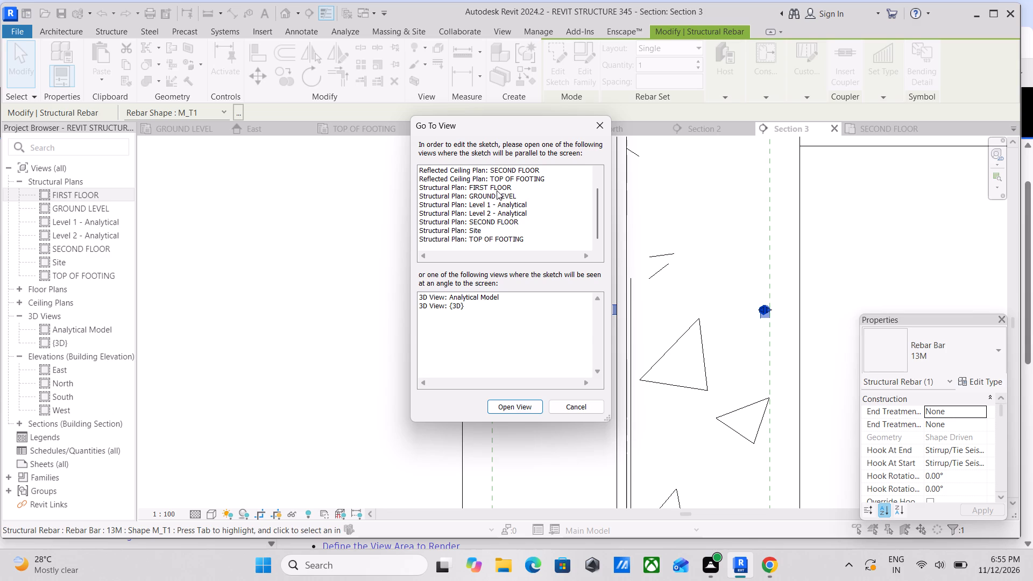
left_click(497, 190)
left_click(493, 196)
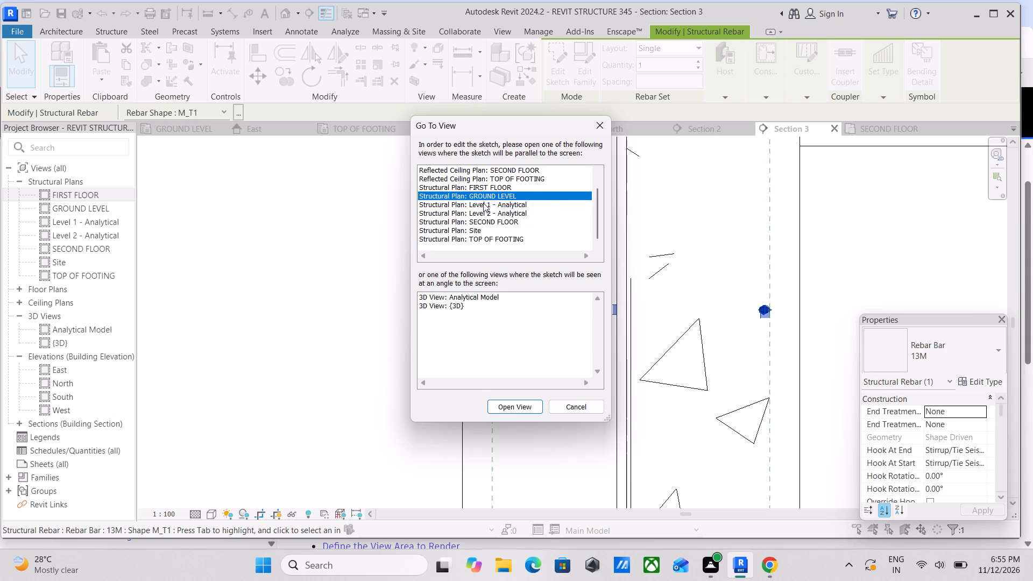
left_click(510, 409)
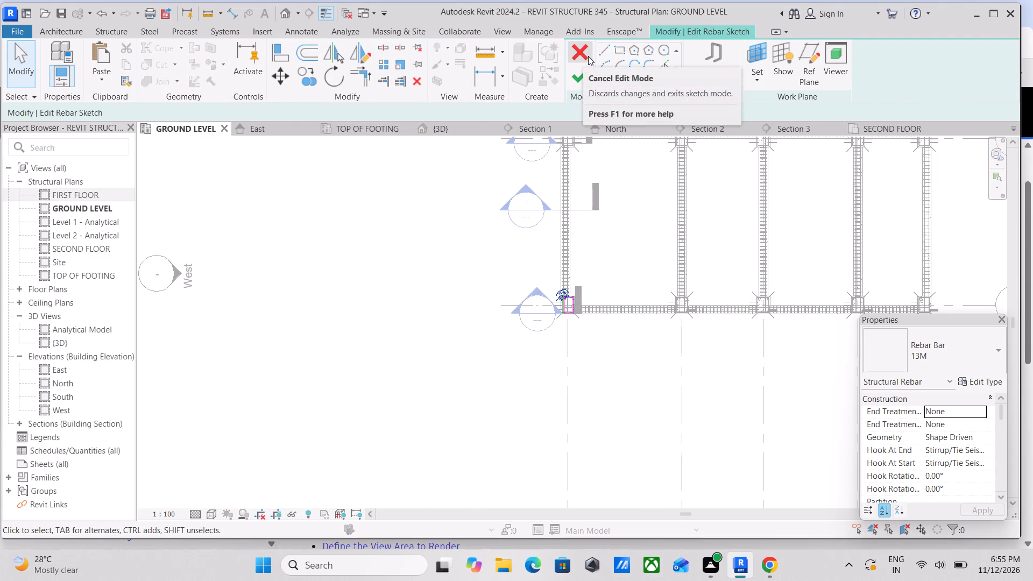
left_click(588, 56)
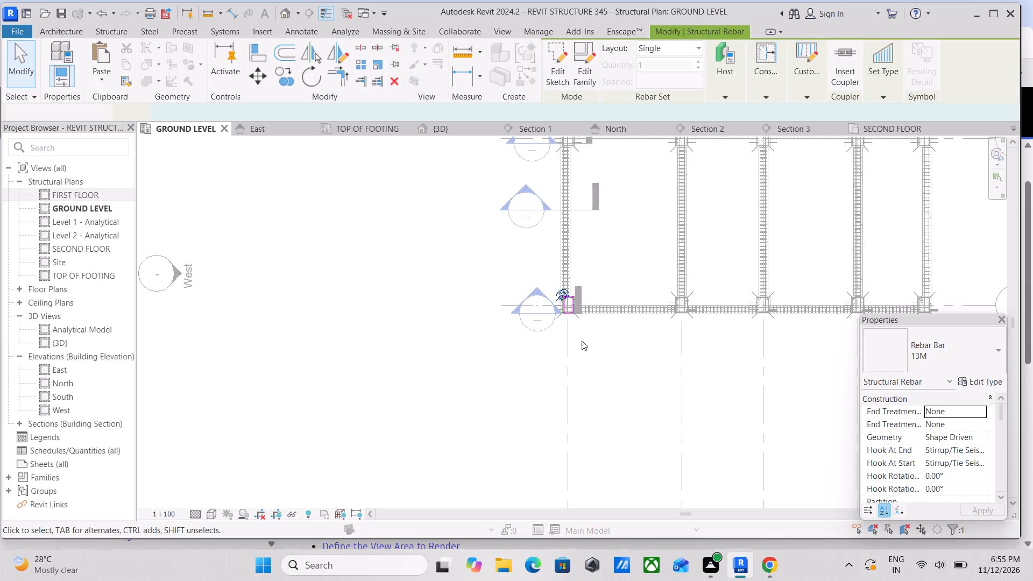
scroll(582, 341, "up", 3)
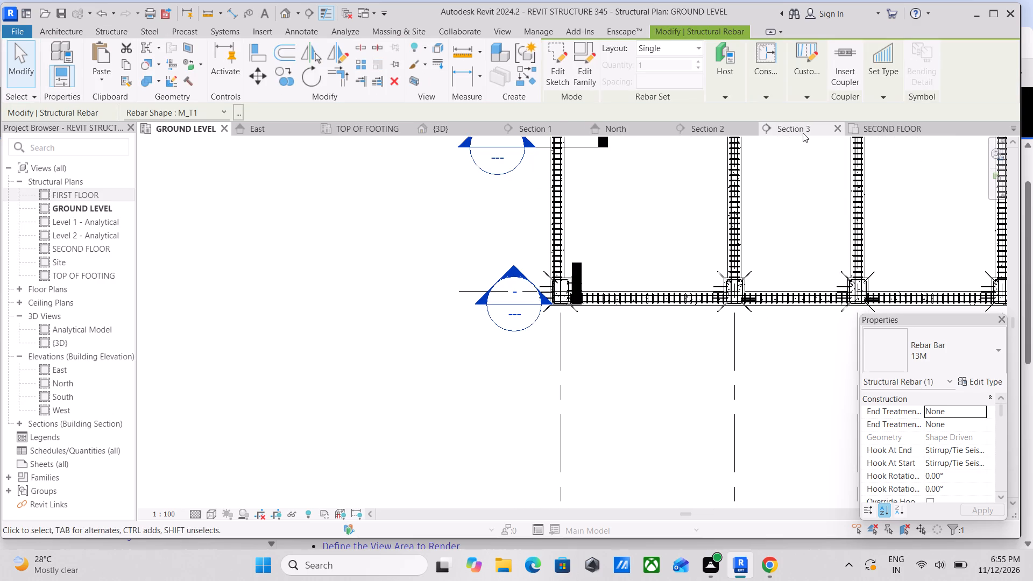
Return to Section 3, open the column tie's sketch in the FIRST FLOOR structural plan and finish the sketch.
left_click(803, 133)
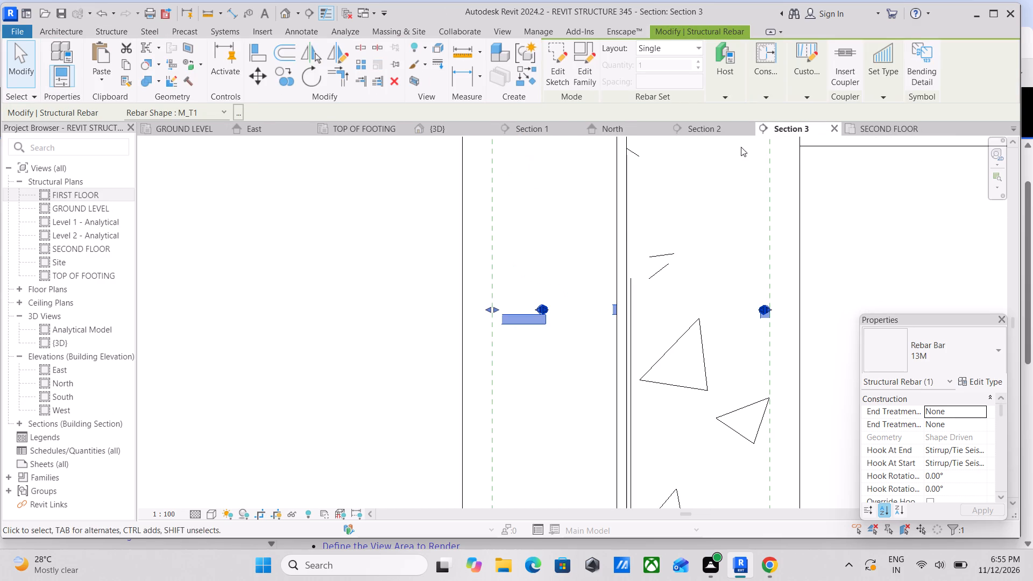
scroll(544, 330, "up", 3)
triple_click(511, 319)
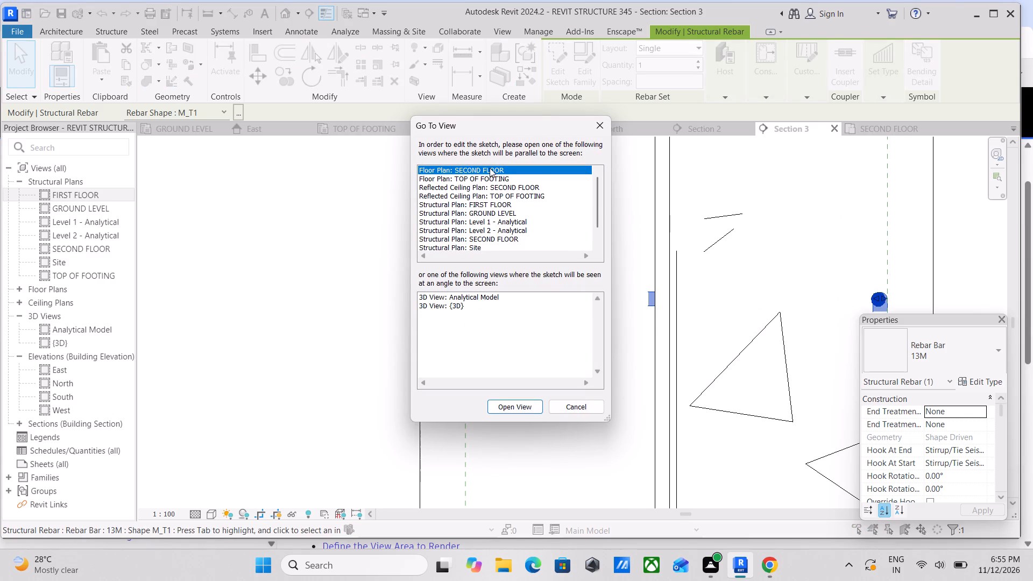
left_click(491, 203)
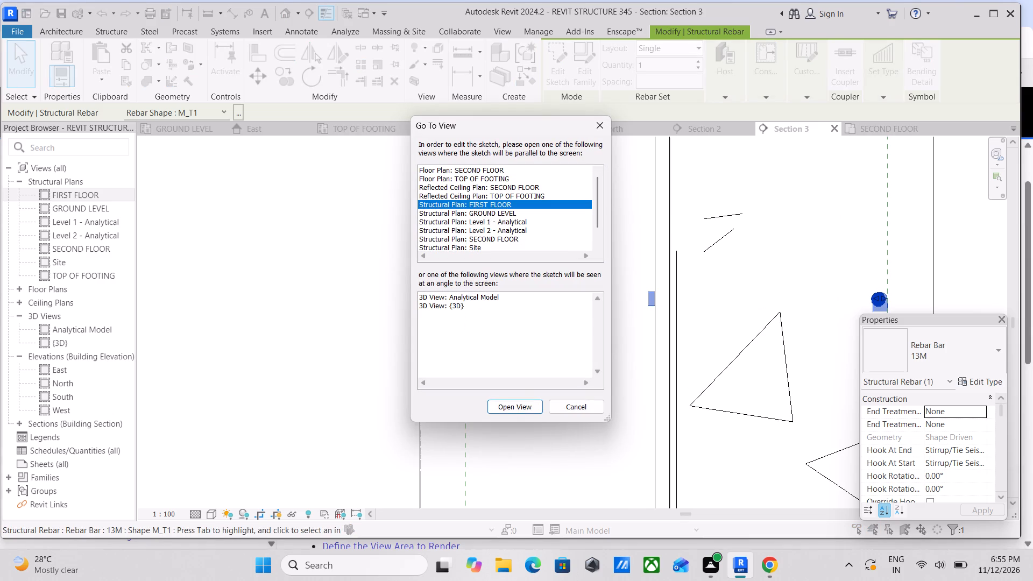
left_click(503, 408)
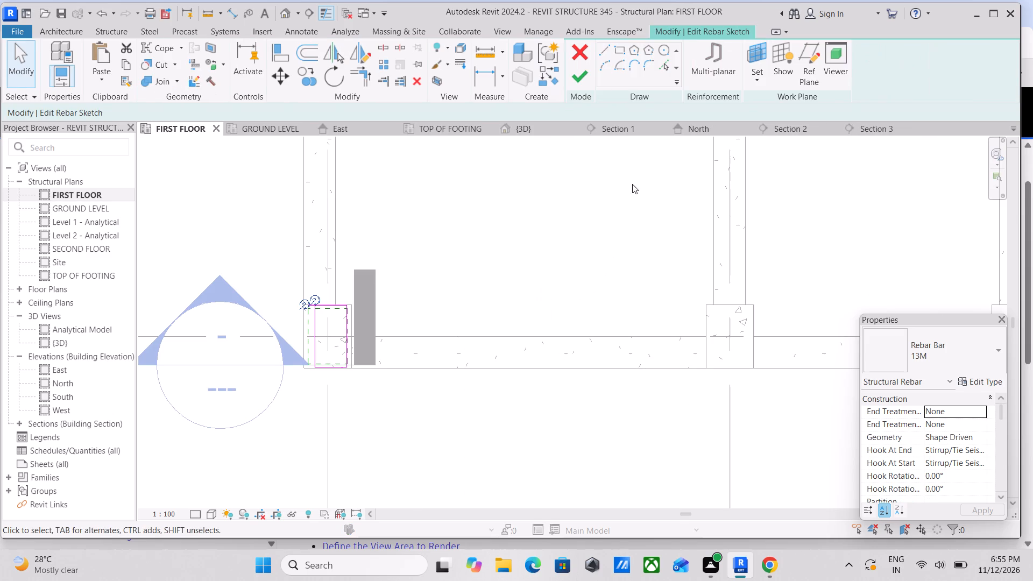
left_click(575, 73)
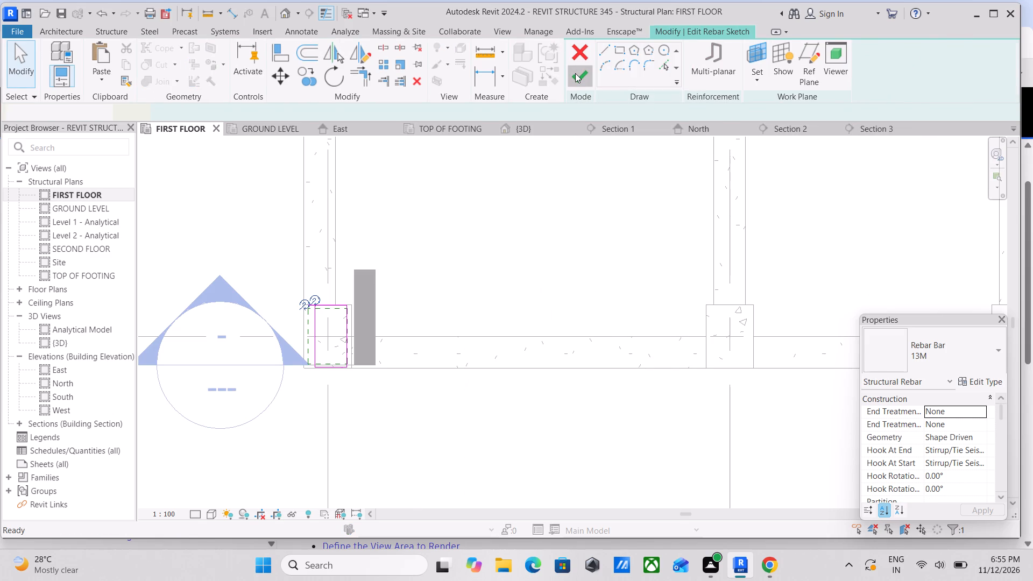
Set the FIRST FLOOR structural plan's detail level to Fine and its visual style to Wireframe.
scroll(311, 332, "up", 2)
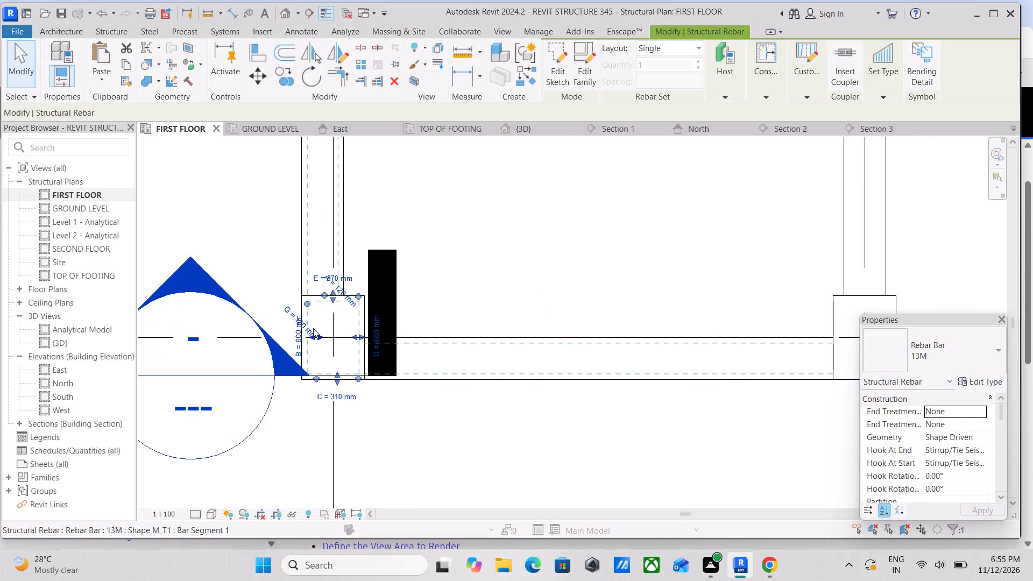
scroll(313, 328, "up", 3)
left_click(191, 511)
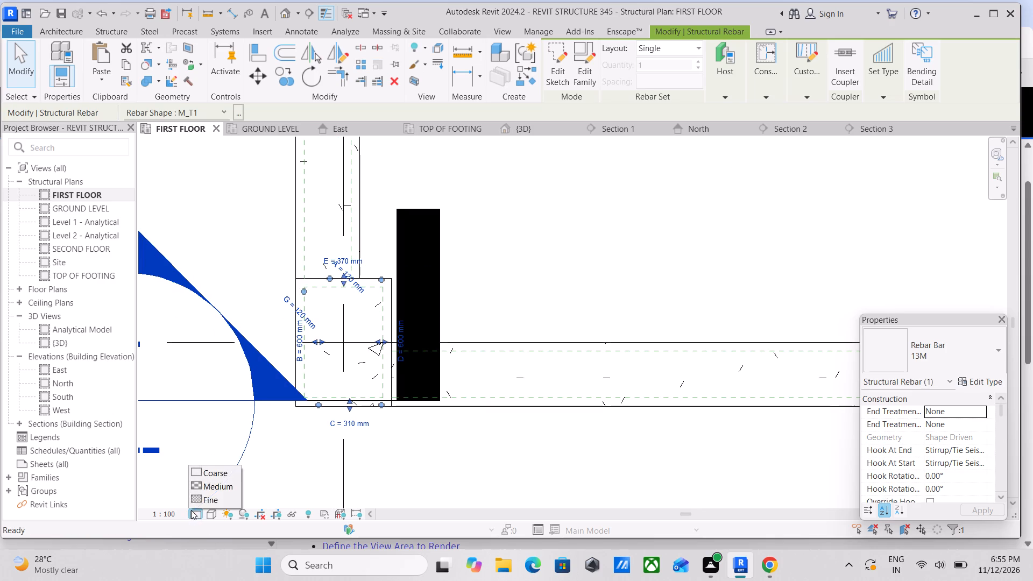
left_click(202, 500)
left_click(209, 515)
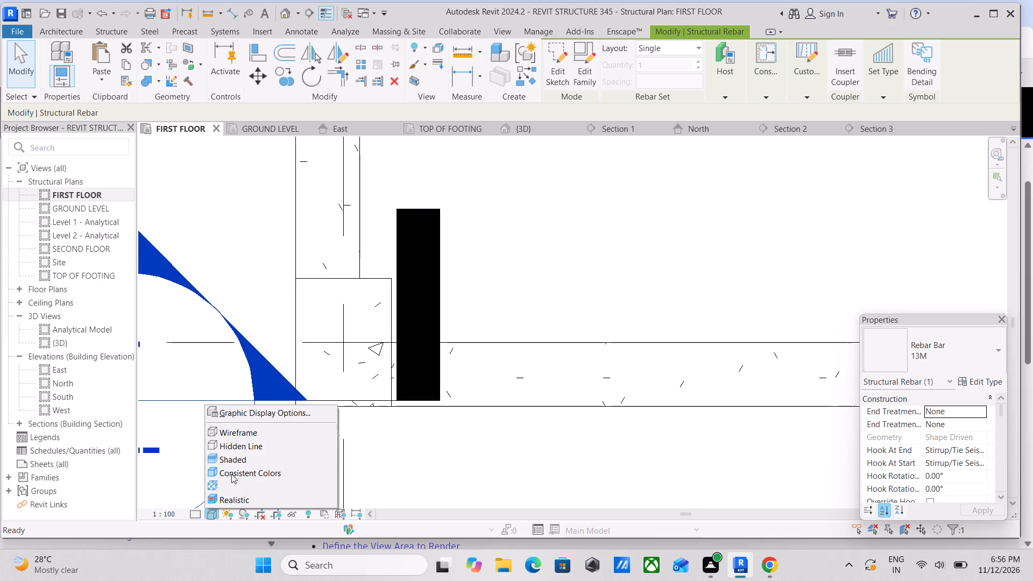
left_click(249, 434)
Select the M_T1 tie at the grid A/1 column in the FIRST FLOOR plan and examine its fit within the column.
scroll(381, 387, "up", 2)
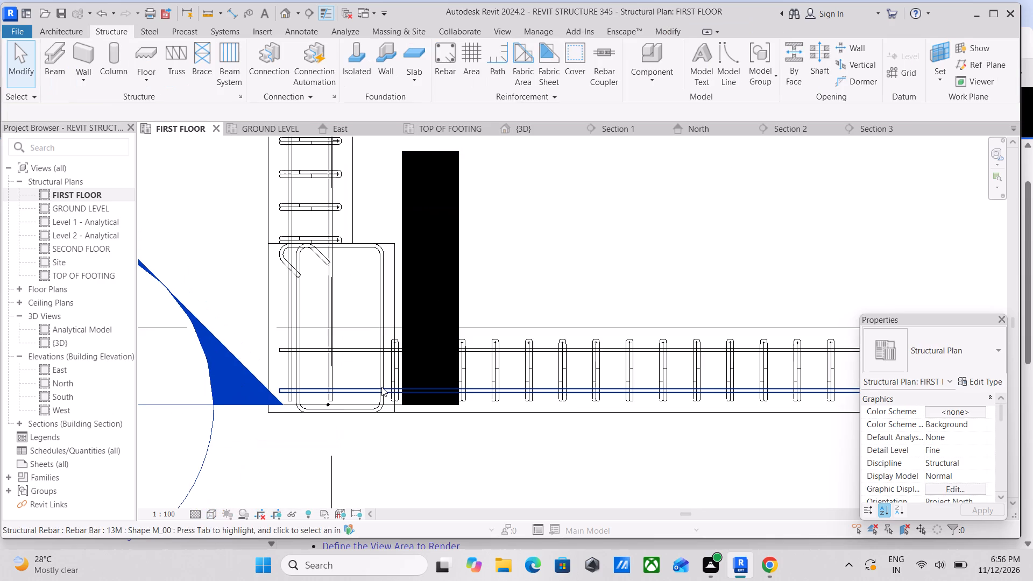
middle_click_drag(381, 387, 407, 410)
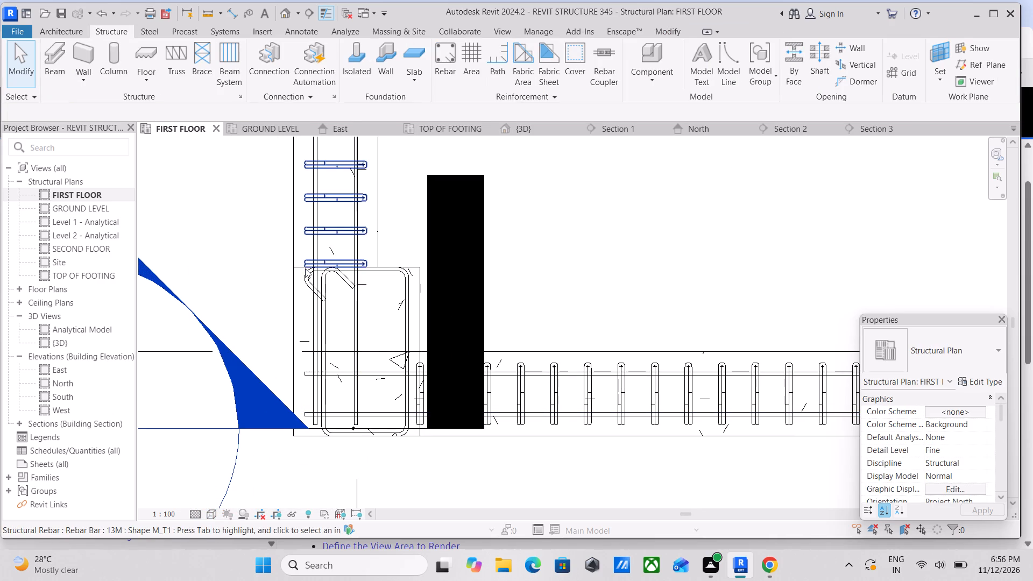
left_click(383, 273)
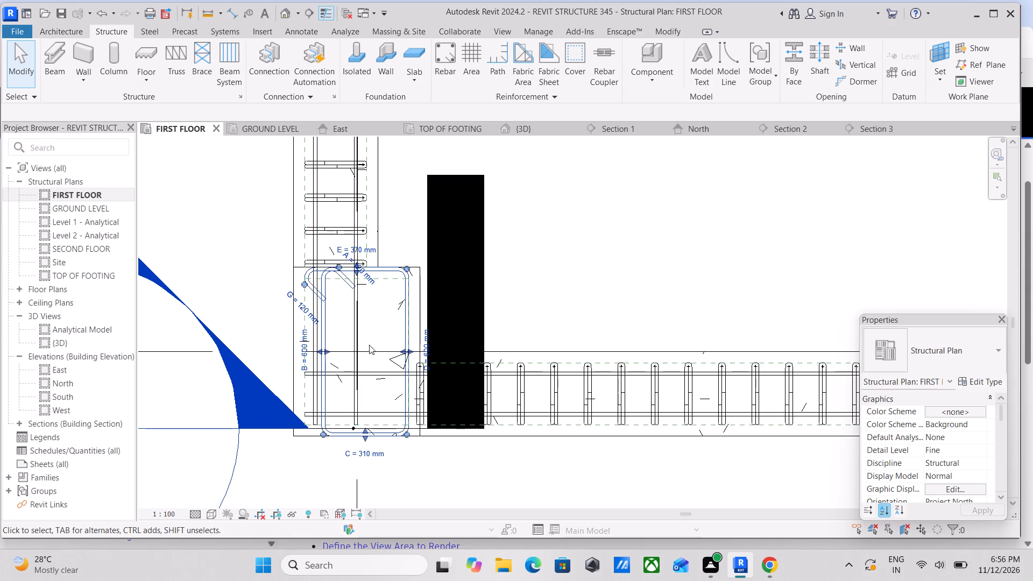
scroll(350, 351, "down", 1)
scroll(398, 357, "down", 2)
middle_click_drag(398, 357, 401, 389)
scroll(401, 388, "down", 6)
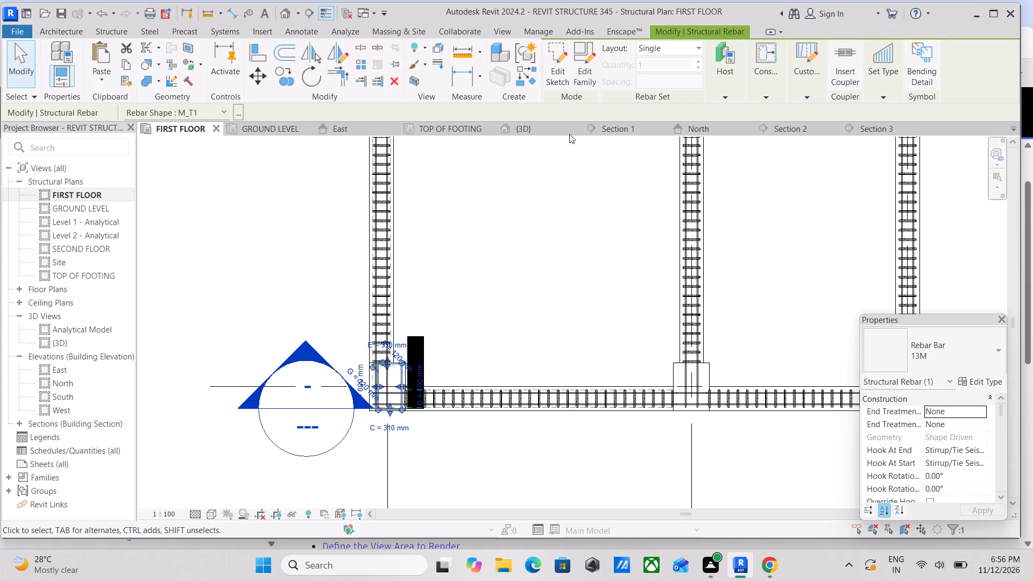
Switch to the TOP OF FOOTING structural plan.
left_click(516, 123)
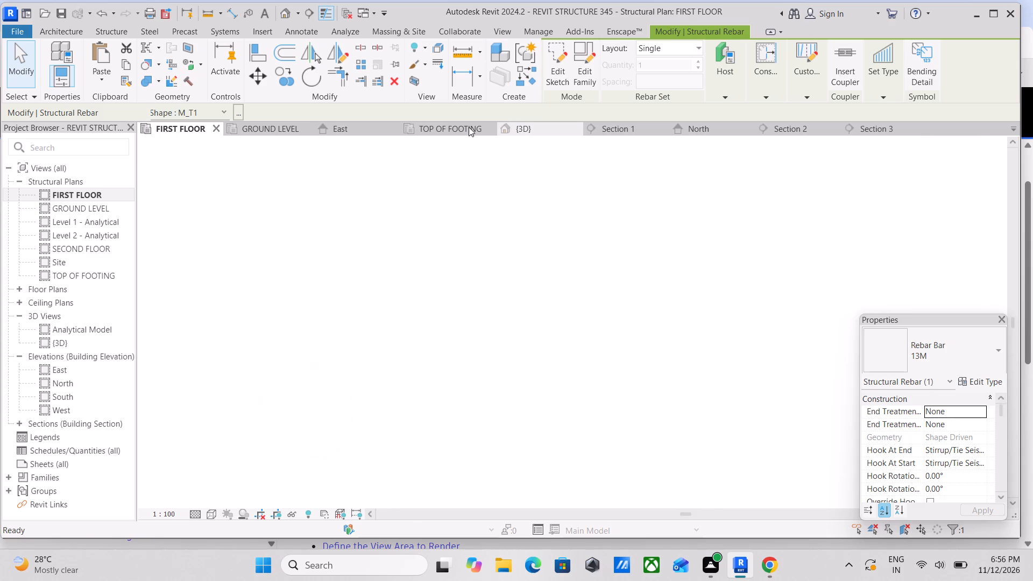
left_click(469, 127)
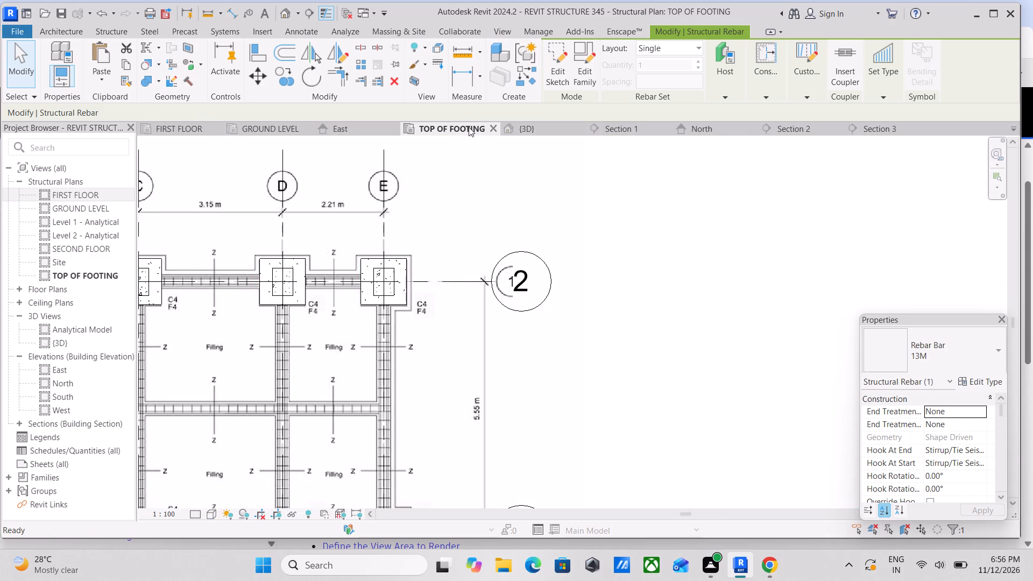